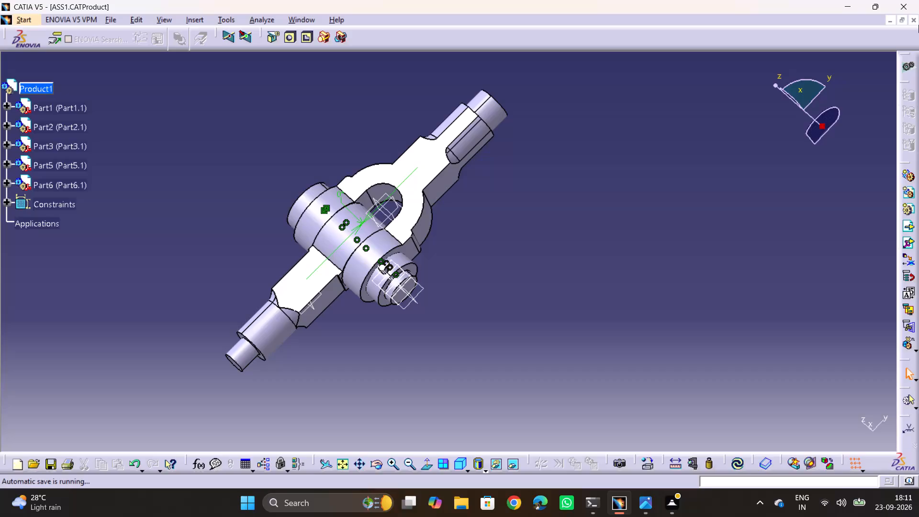
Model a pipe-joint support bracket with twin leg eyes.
Close the ASS1 assembly and all the open part documents.
{"action": "left_click", "coordinate": [916, 19]}
{"action": "left_click", "coordinate": [916, 19]}
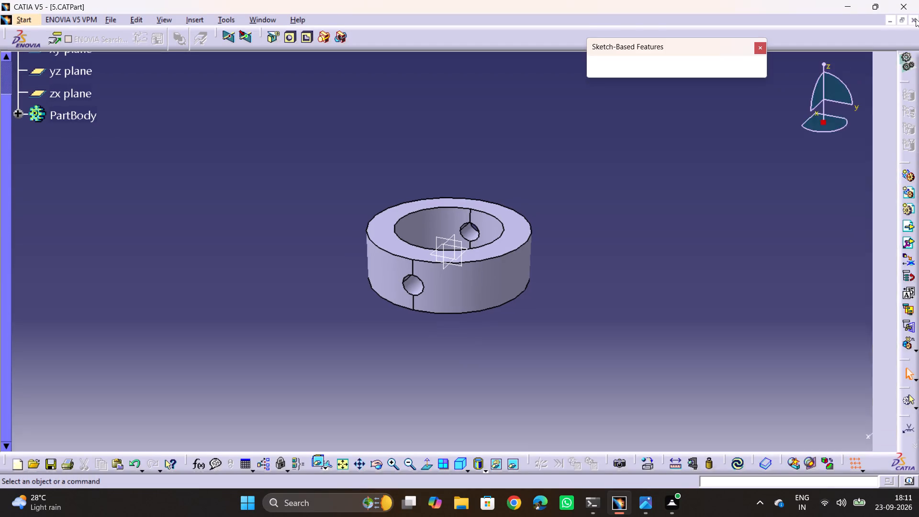
{"action": "triple_click", "coordinate": [916, 19]}
{"action": "left_click", "coordinate": [916, 19]}
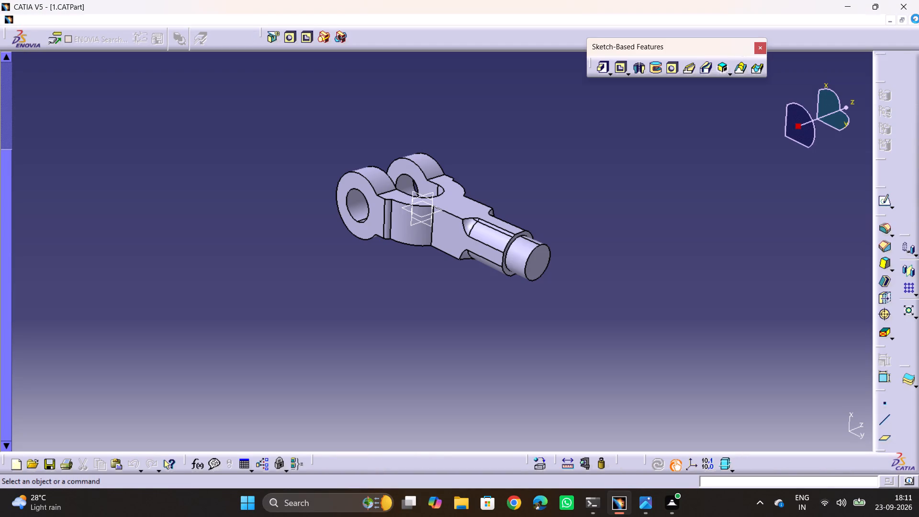
{"action": "left_click", "coordinate": [916, 19]}
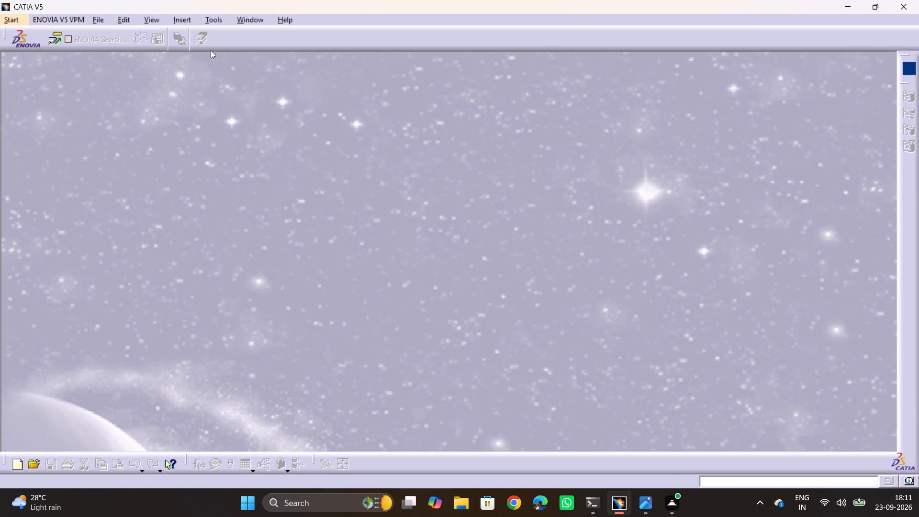
Create a new part in the Part Design workbench with the default part name.
{"action": "left_click", "coordinate": [18, 19]}
{"action": "left_click", "coordinate": [34, 63]}
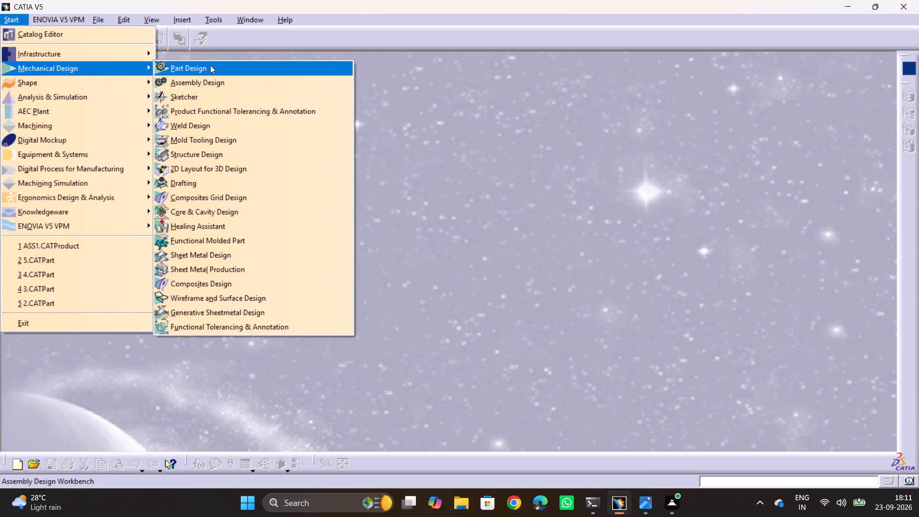
{"action": "left_click", "coordinate": [210, 65]}
{"action": "key", "text": "Return"}
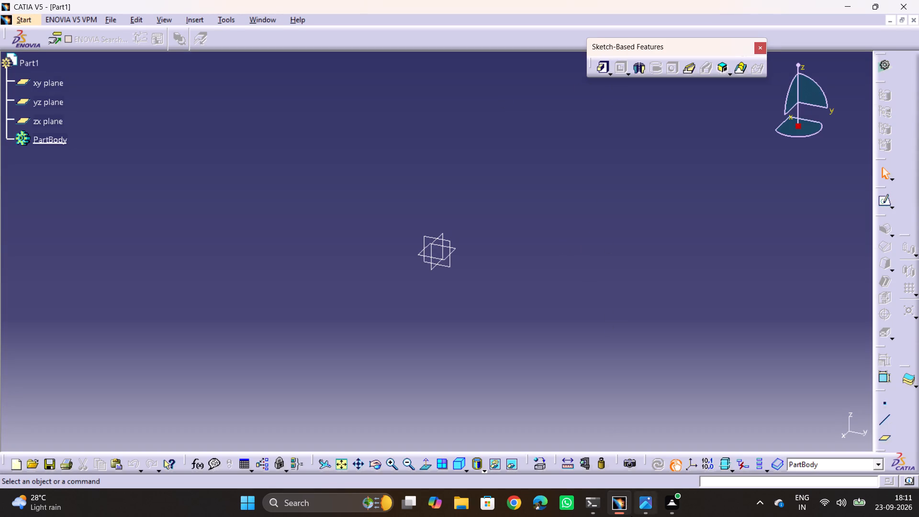
Examine the bracket drawing 13.jpg, its isometric view and the dimensions of the plate outline.
{"action": "left_click", "coordinate": [647, 506]}
{"action": "scroll", "coordinate": [511, 206], "scroll_direction": "down", "scroll_amount": 2}
{"action": "middle_click_drag", "start_coordinate": [429, 202], "coordinate": [416, 243]}
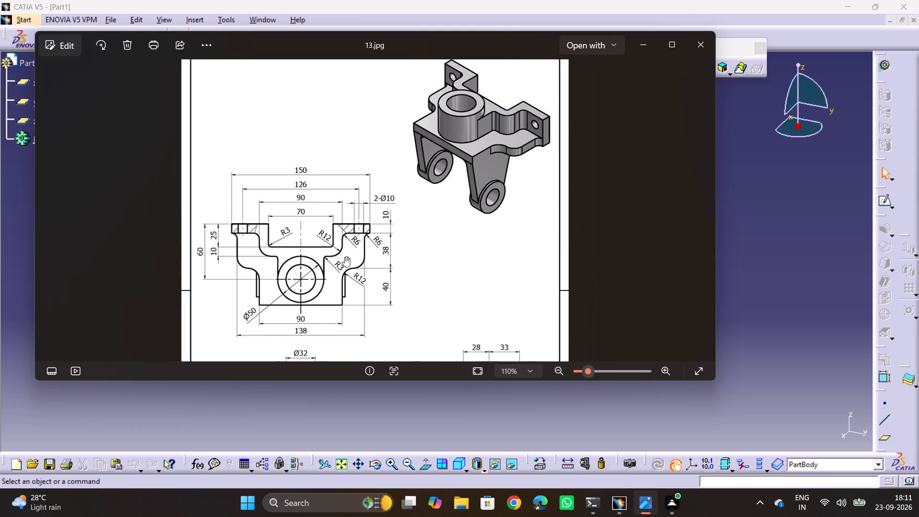
{"action": "scroll", "coordinate": [291, 263], "scroll_direction": "up", "scroll_amount": 1}
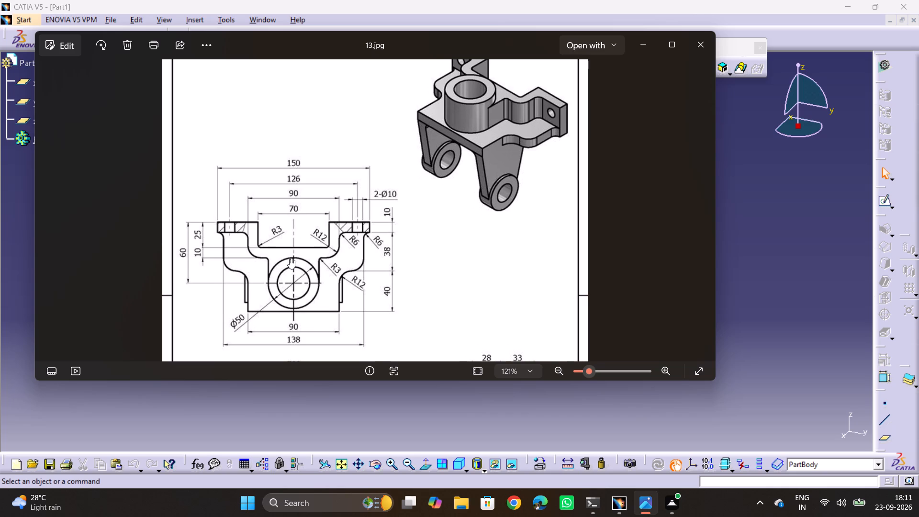
{"action": "key", "text": "alt+Tab"}
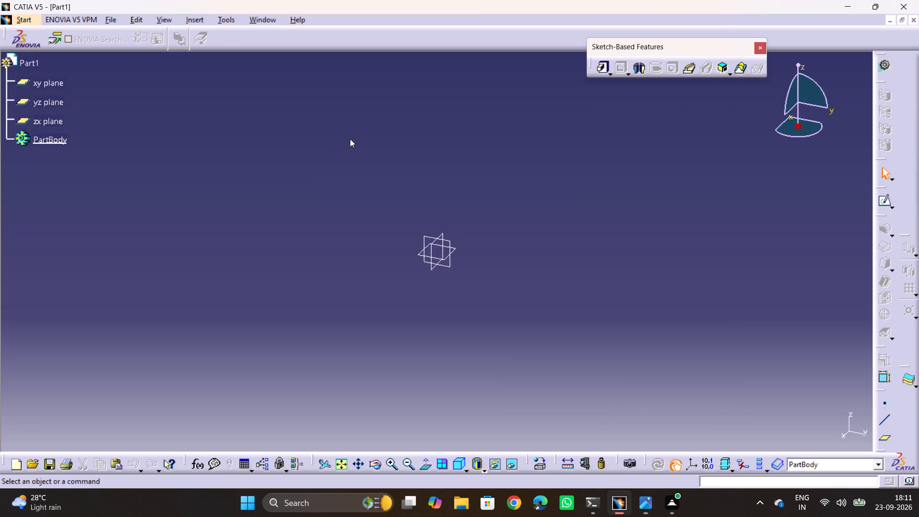
{"action": "key", "text": "alt+Tab"}
{"action": "key", "text": "alt+Tab"}
{"action": "key", "text": "alt+Tab"}
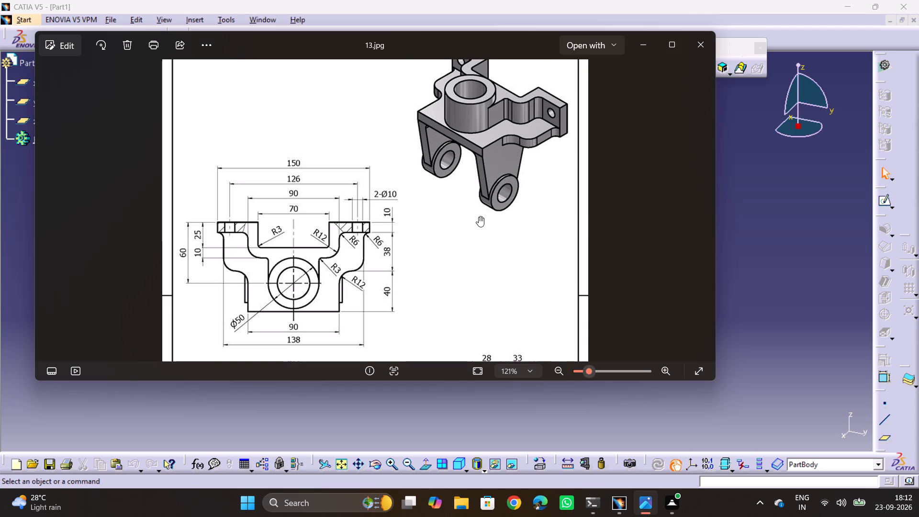
{"action": "middle_click_drag", "start_coordinate": [421, 248], "coordinate": [428, 271]}
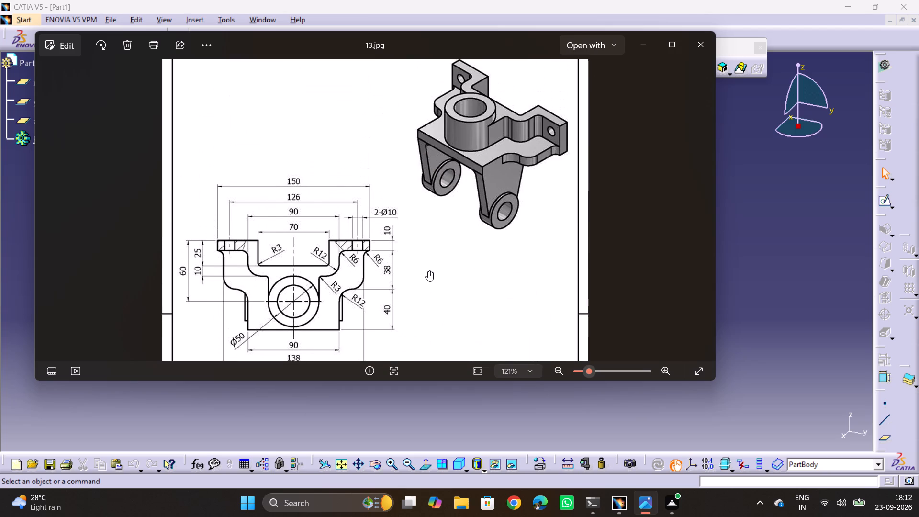
{"action": "key", "text": "alt+Tab"}
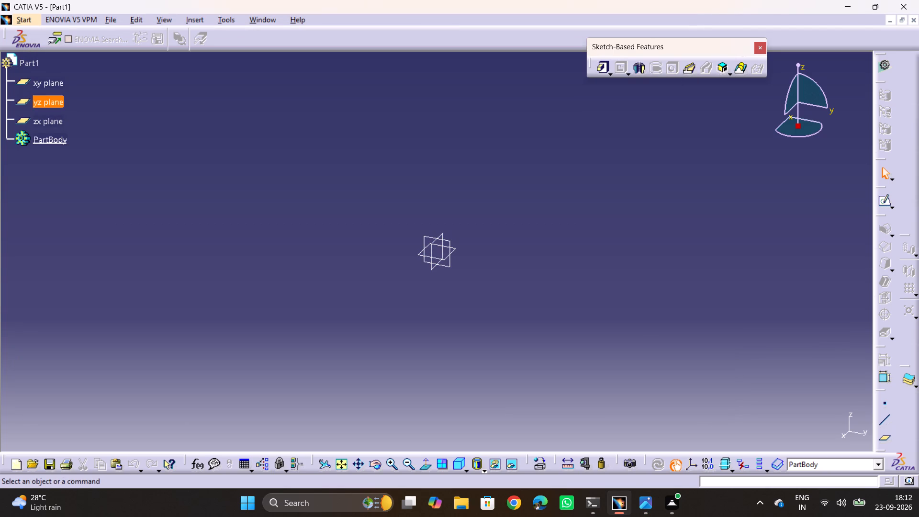
Start a sketch on the xy plane.
{"action": "left_click", "coordinate": [455, 249]}
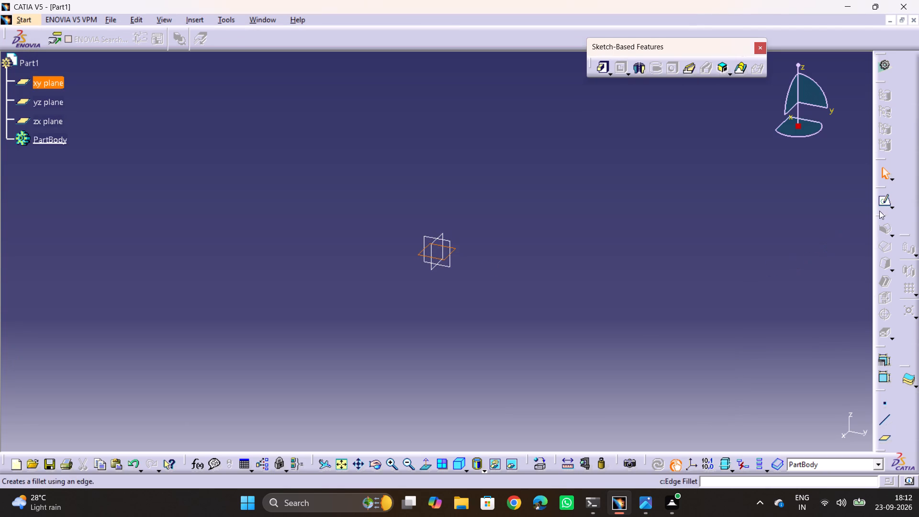
{"action": "left_click", "coordinate": [882, 198]}
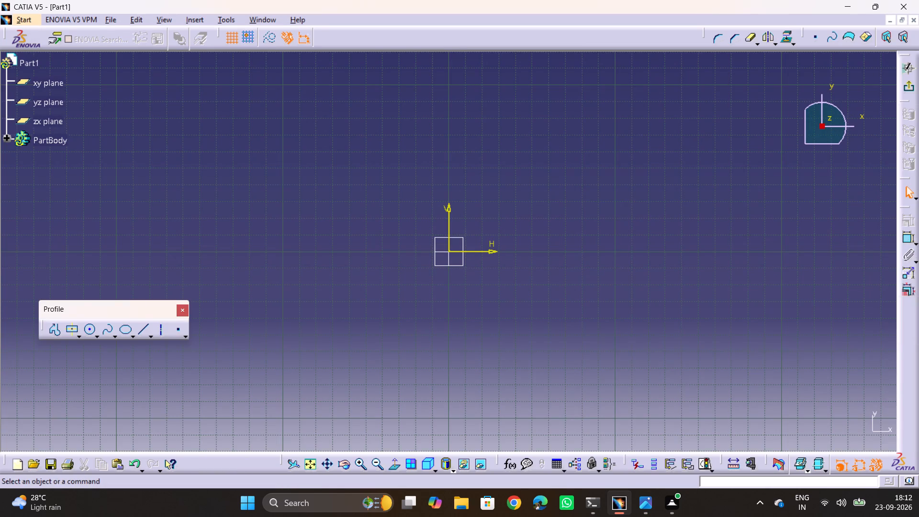
Sketch a horizontal line about 136 mm long on the H axis, spanning both sides of the origin.
{"action": "middle_click_drag", "start_coordinate": [538, 303], "coordinate": [533, 223], "text": "ctrl"}
{"action": "middle_click_drag", "start_coordinate": [534, 222], "coordinate": [509, 362]}
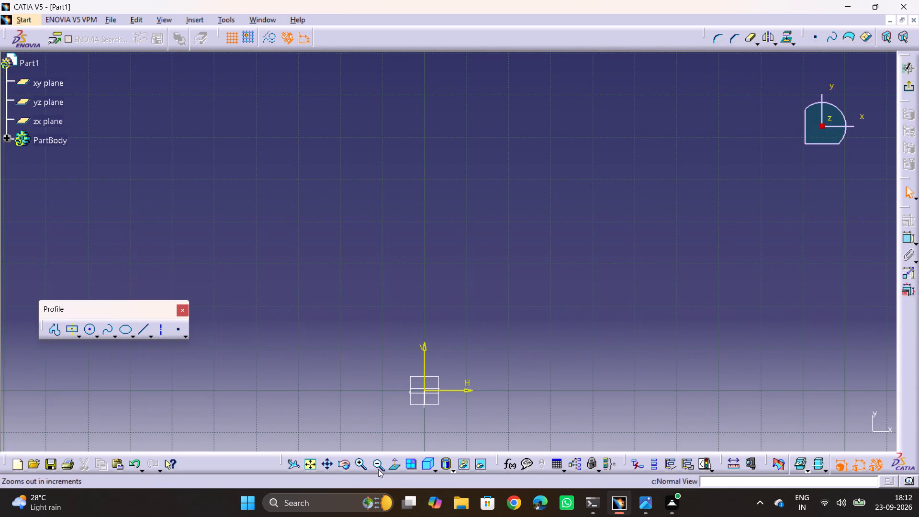
{"action": "left_click", "coordinate": [308, 468]}
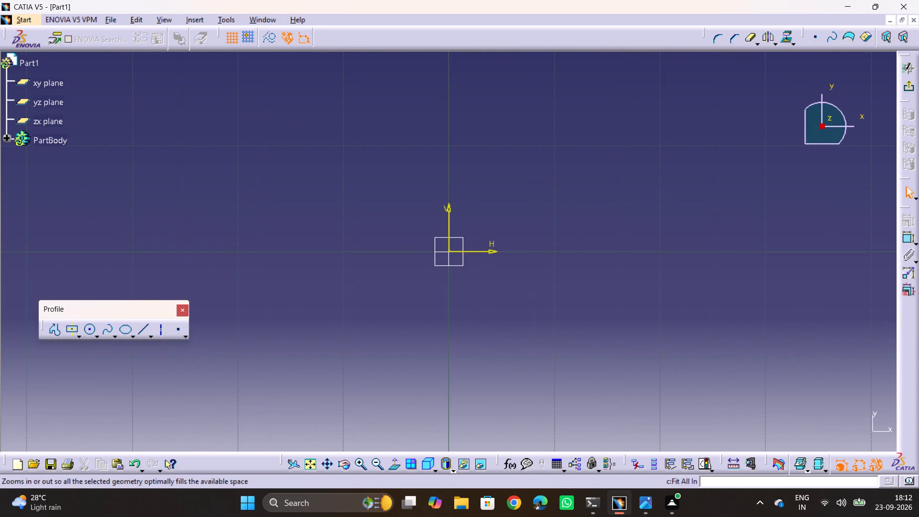
{"action": "middle_click_drag", "start_coordinate": [527, 193], "coordinate": [530, 334], "text": "ctrl"}
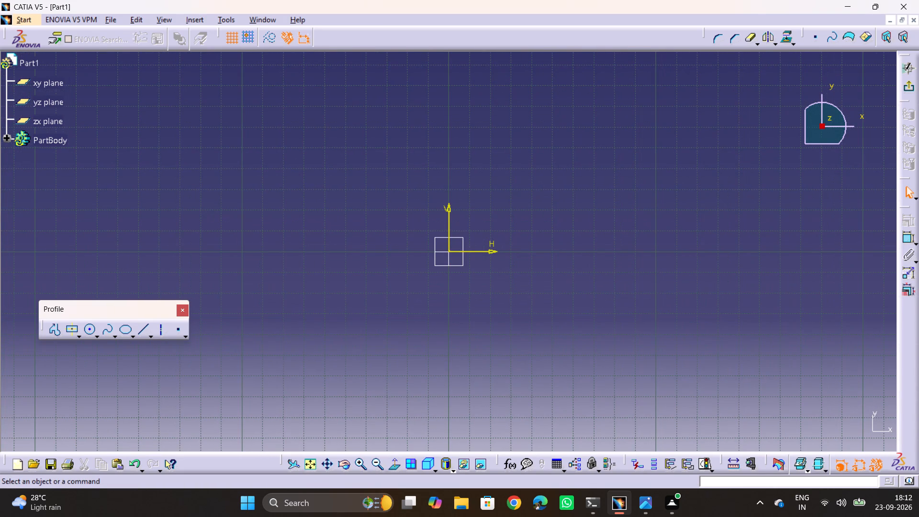
{"action": "key", "text": "alt+Tab"}
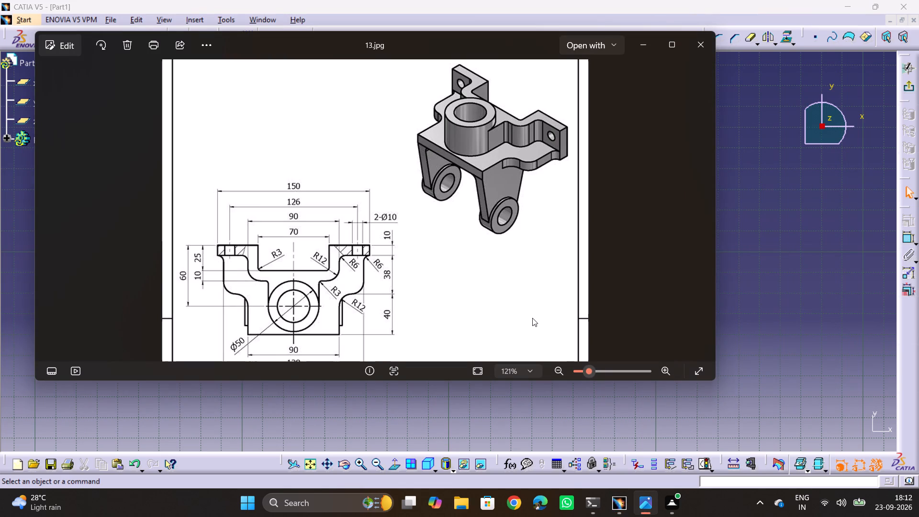
{"action": "key", "text": "alt+Tab"}
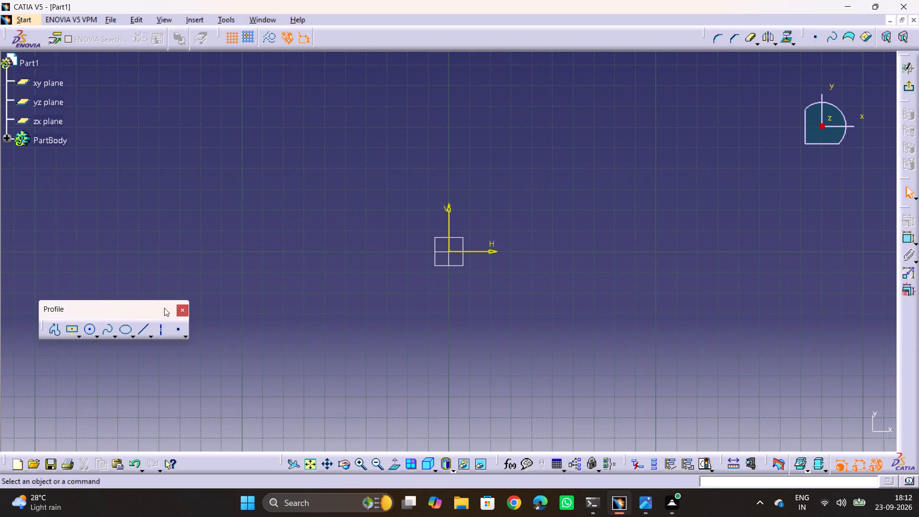
{"action": "left_click", "coordinate": [146, 330]}
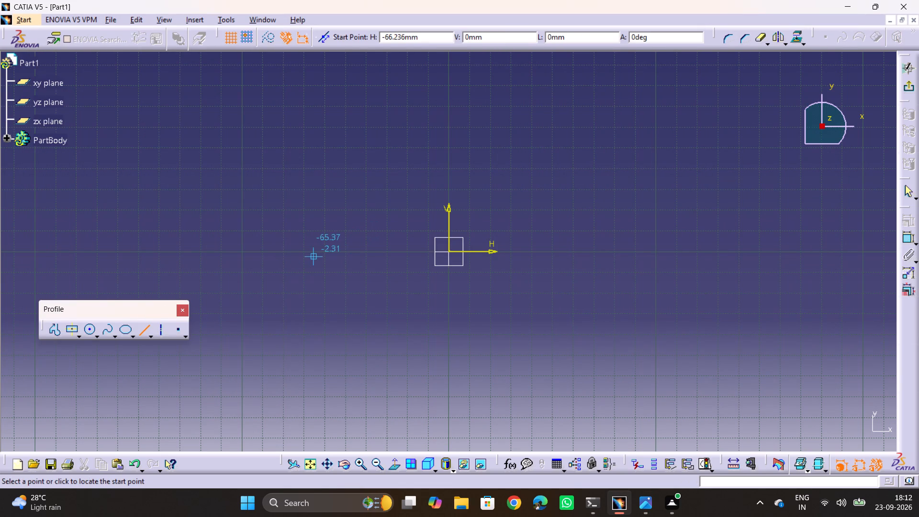
{"action": "left_click", "coordinate": [312, 253]}
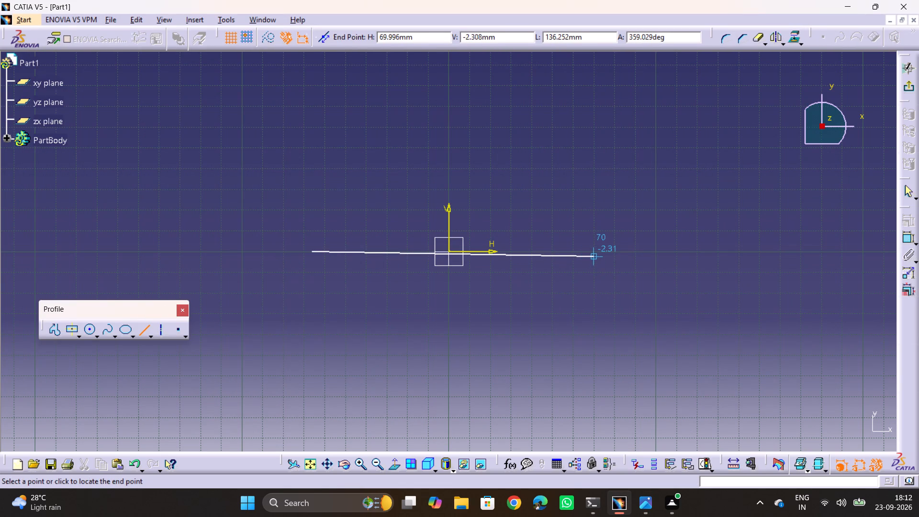
{"action": "left_click", "coordinate": [592, 254]}
Dimension the horizontal line's length and set it to 90 mm.
{"action": "left_click", "coordinate": [908, 235]}
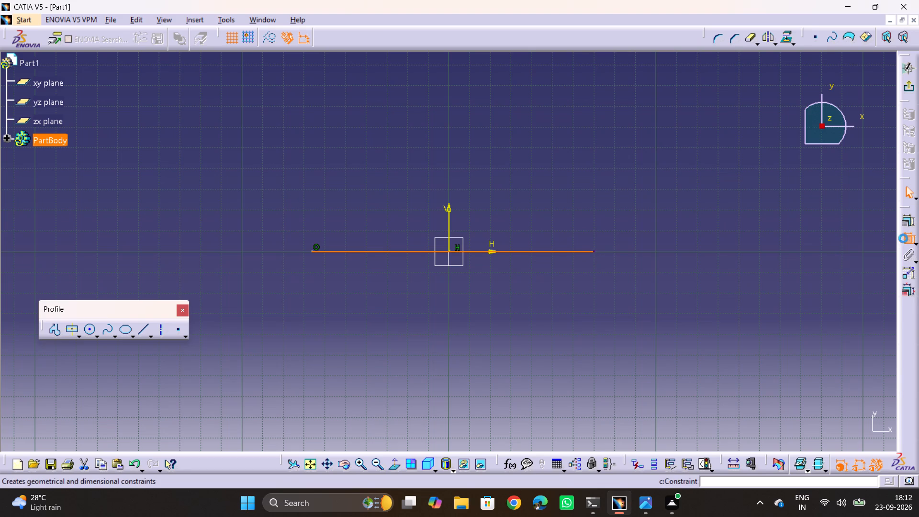
{"action": "left_click", "coordinate": [447, 296]}
{"action": "double_click", "coordinate": [447, 295]}
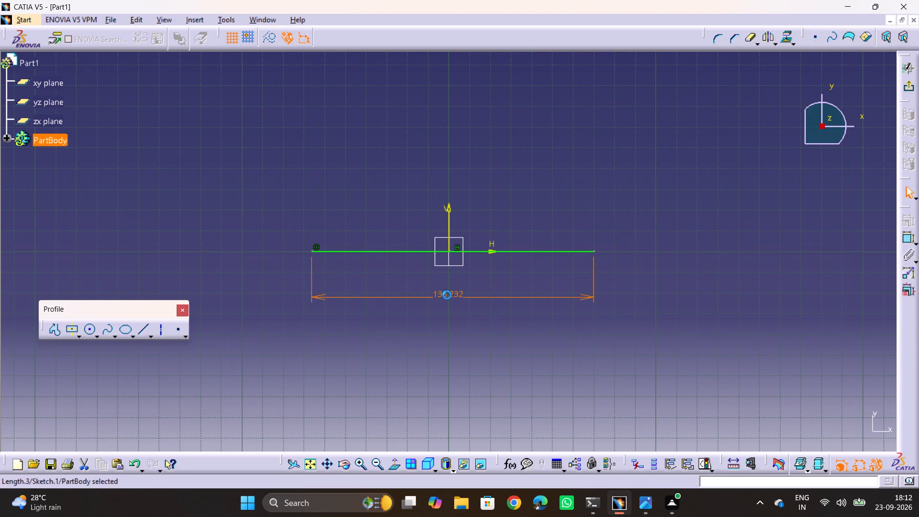
{"action": "type", "text": "90"}
{"action": "key", "text": "Return"}
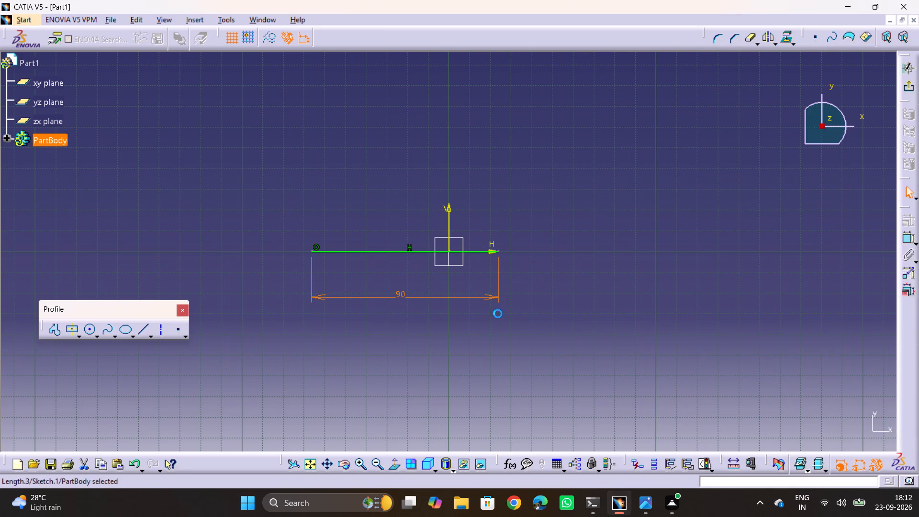
{"action": "left_click", "coordinate": [498, 314]}
Dimension the distance from the V axis to the horizontal line's right endpoint.
{"action": "left_click", "coordinate": [907, 241]}
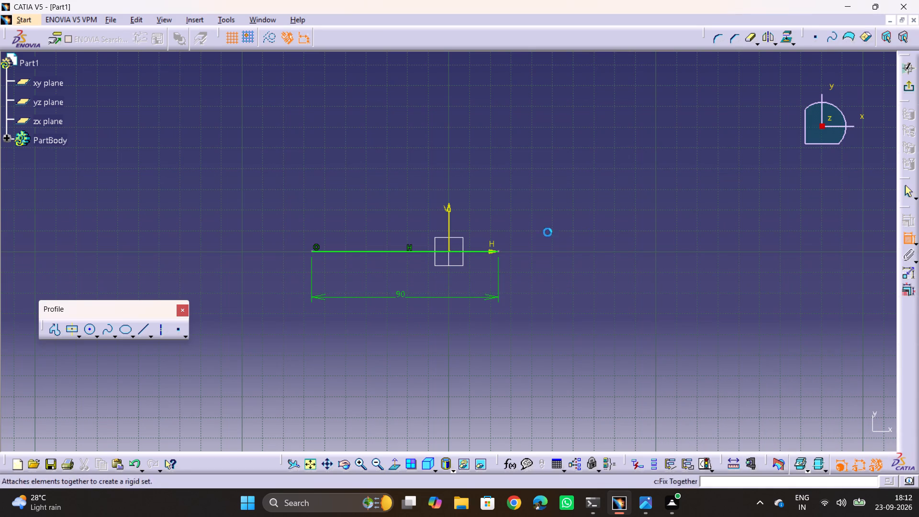
{"action": "left_click", "coordinate": [449, 223]}
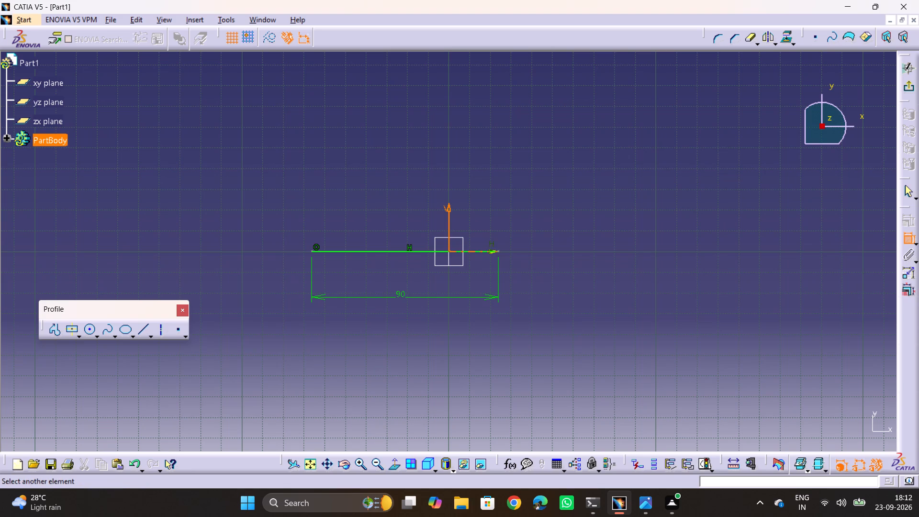
{"action": "left_click", "coordinate": [500, 250]}
{"action": "left_click", "coordinate": [472, 278]}
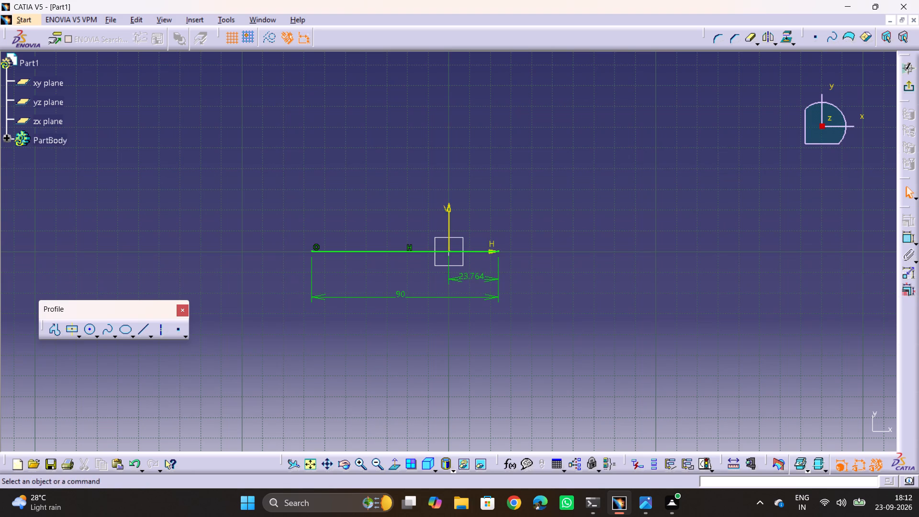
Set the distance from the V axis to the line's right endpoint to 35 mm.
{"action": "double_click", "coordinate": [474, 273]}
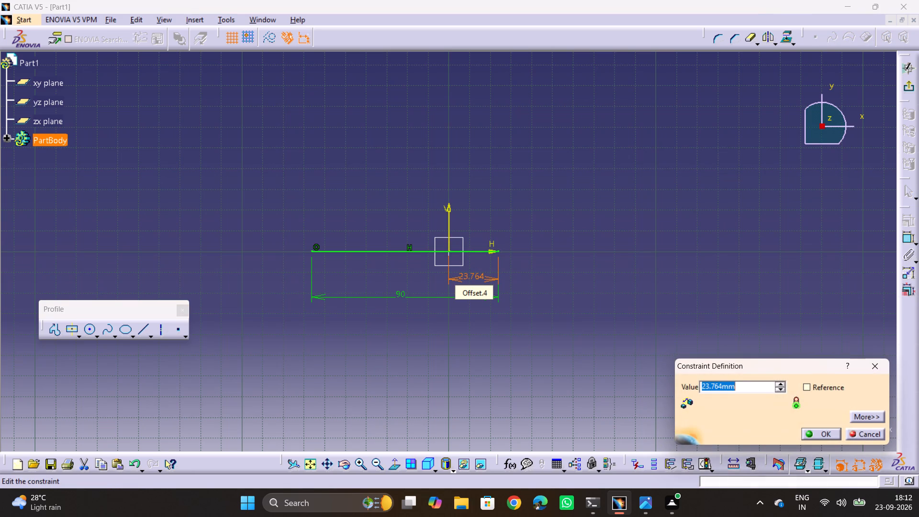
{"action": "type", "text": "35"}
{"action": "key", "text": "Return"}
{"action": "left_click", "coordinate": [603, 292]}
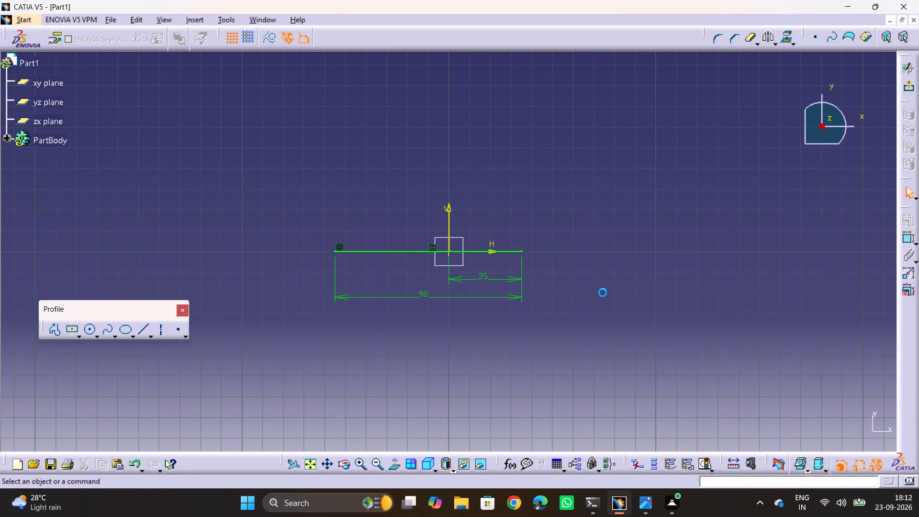
Set the distance from the V axis to the line's right endpoint to 45 mm.
{"action": "double_click", "coordinate": [482, 277]}
{"action": "left_click", "coordinate": [483, 277]}
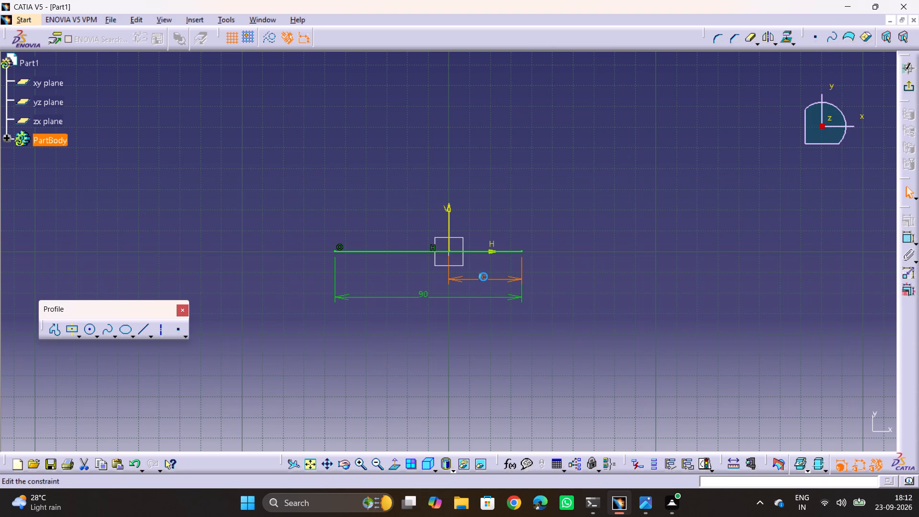
{"action": "left_click", "coordinate": [483, 277]}
{"action": "type", "text": "45"}
{"action": "key", "text": "Return"}
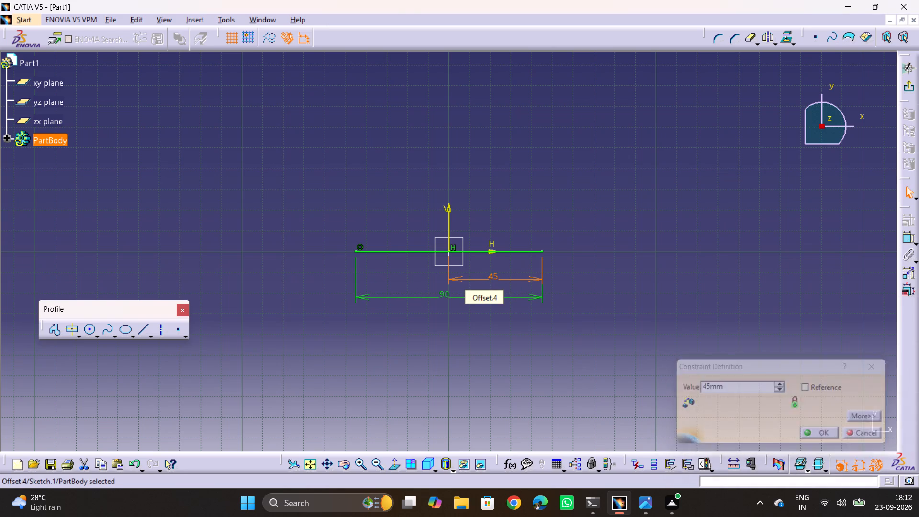
{"action": "left_click", "coordinate": [623, 290]}
Draw a vertical line about 24.5 mm long upward from the right endpoint of the 90 mm base line.
{"action": "key", "text": "alt+Tab"}
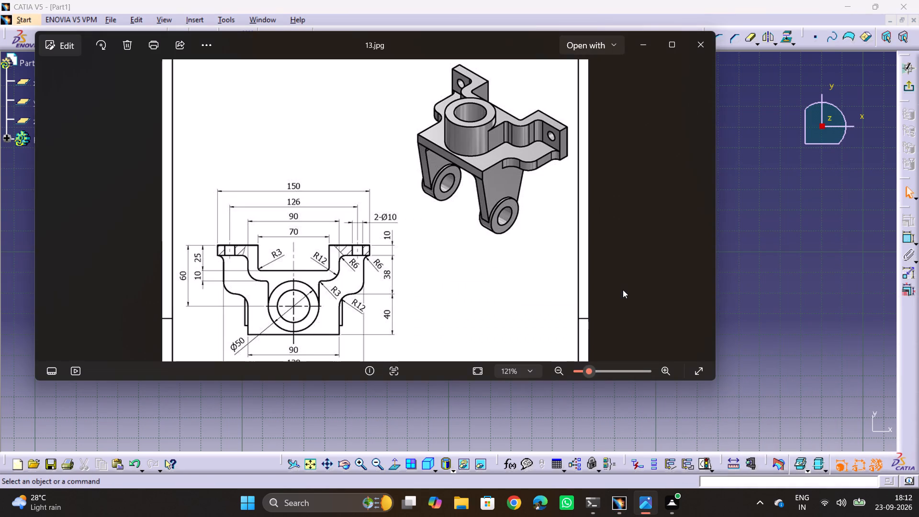
{"action": "key", "text": "alt+Tab"}
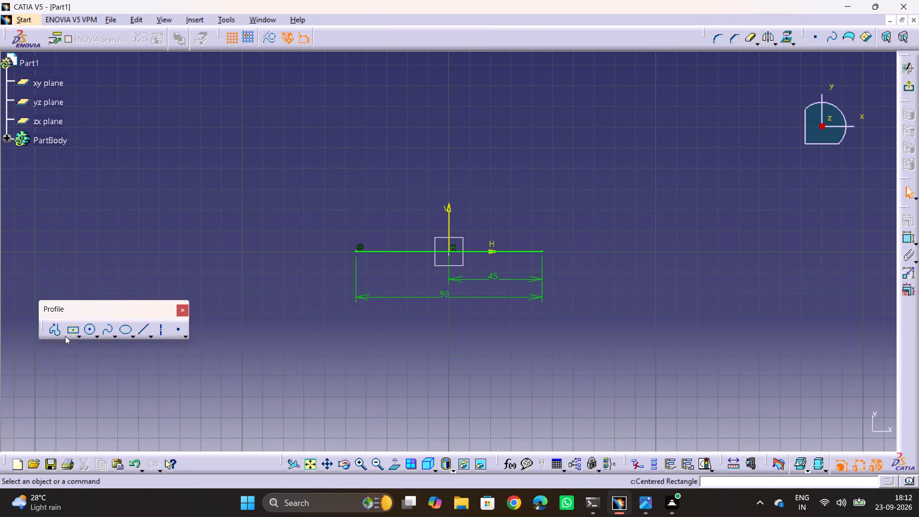
{"action": "left_click", "coordinate": [143, 333]}
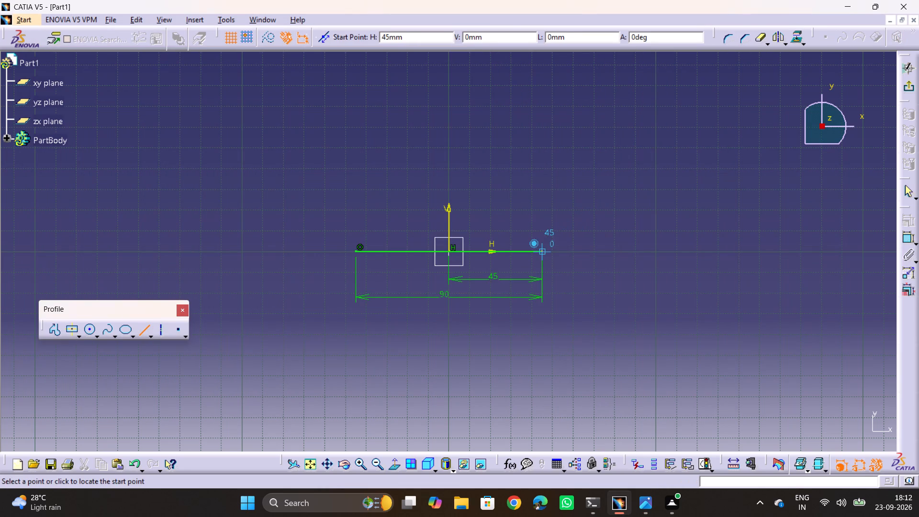
{"action": "left_click", "coordinate": [541, 249]}
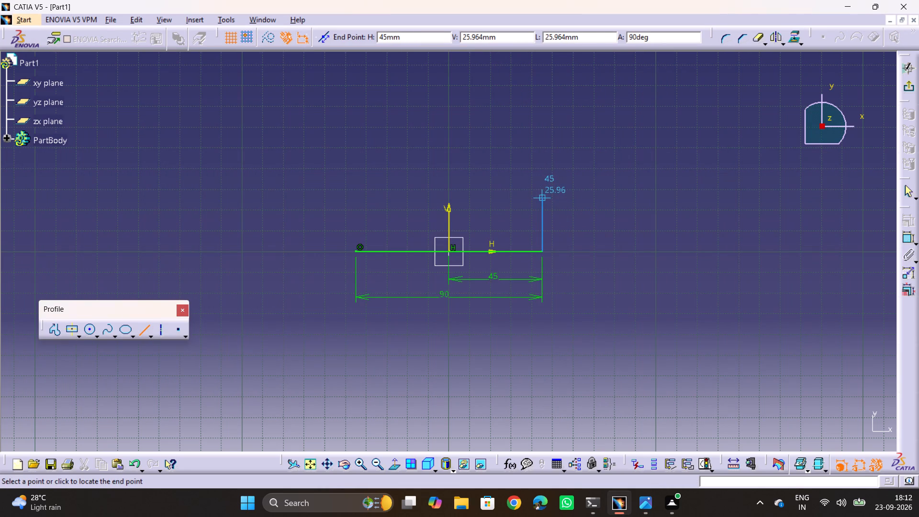
{"action": "left_click", "coordinate": [544, 201]}
Draw a horizontal line about 20 mm long outward to the right from the top of the vertical line.
{"action": "key", "text": "alt+Tab"}
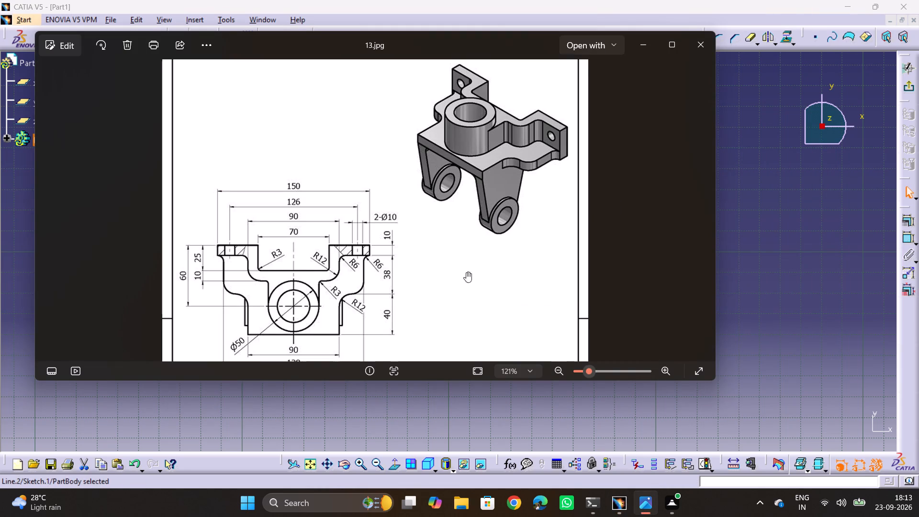
{"action": "middle_click_drag", "start_coordinate": [375, 285], "coordinate": [378, 234]}
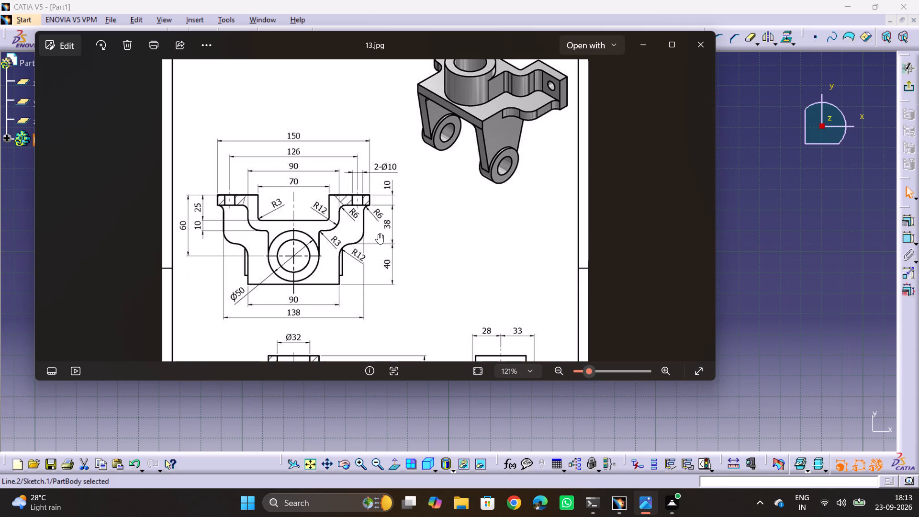
{"action": "left_click", "coordinate": [806, 303]}
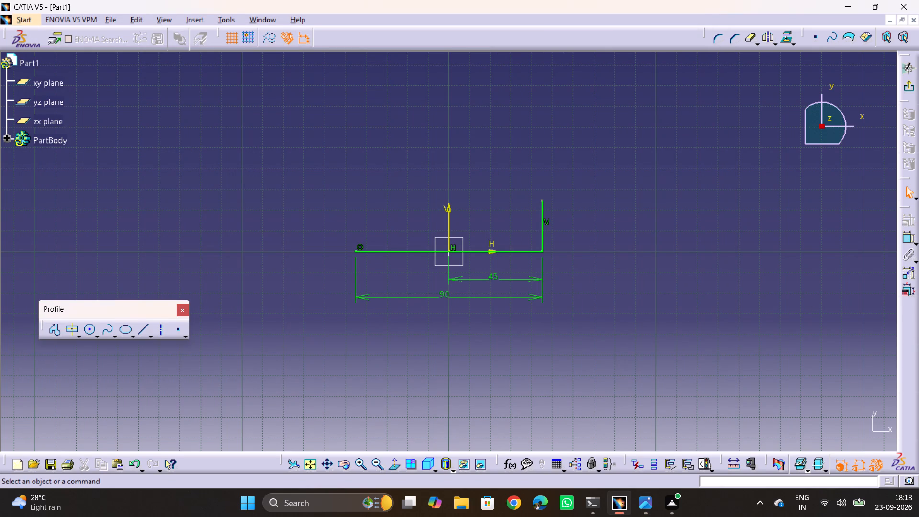
{"action": "left_click", "coordinate": [143, 334]}
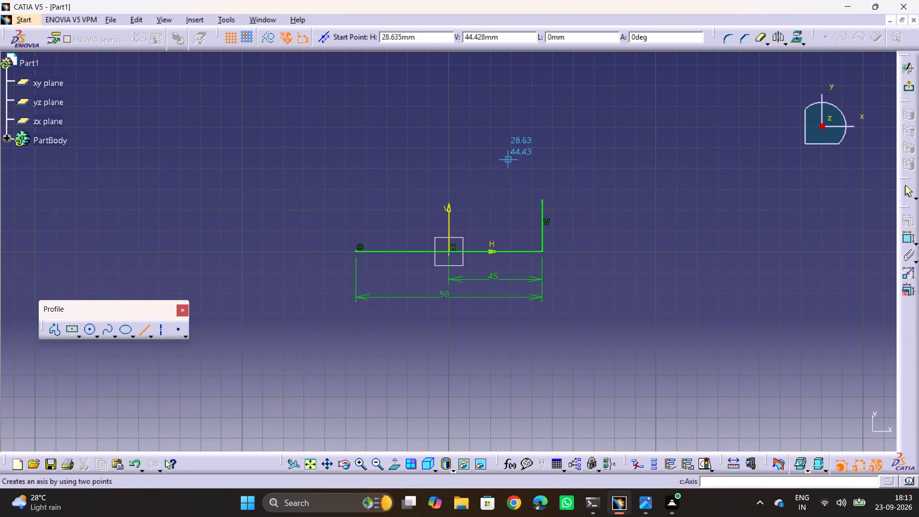
{"action": "left_click", "coordinate": [542, 202]}
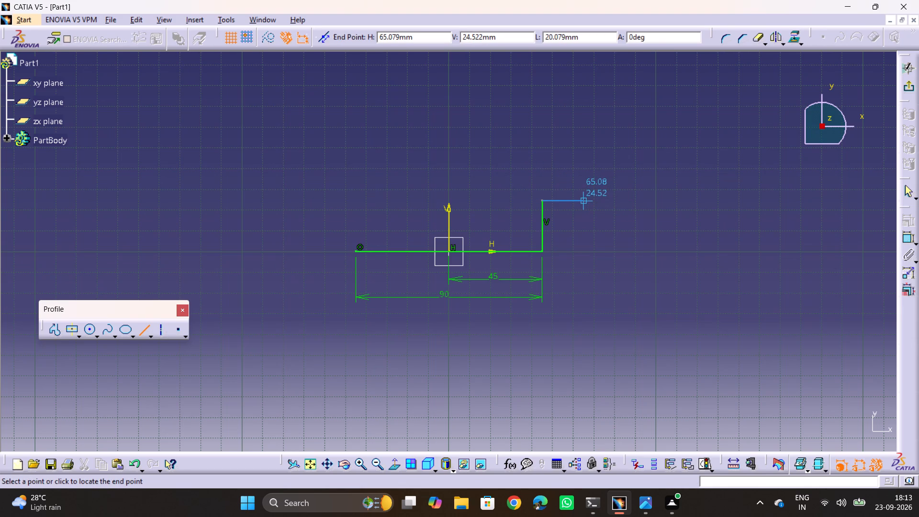
{"action": "left_click", "coordinate": [583, 202]}
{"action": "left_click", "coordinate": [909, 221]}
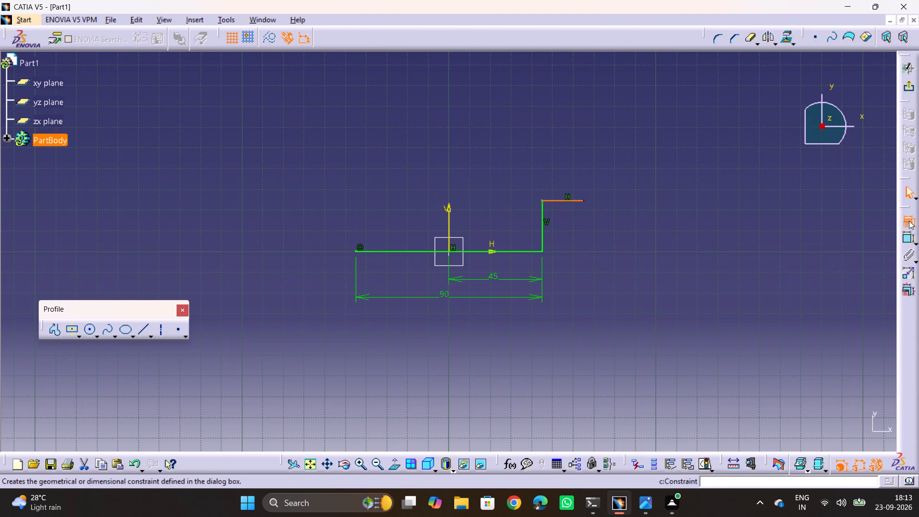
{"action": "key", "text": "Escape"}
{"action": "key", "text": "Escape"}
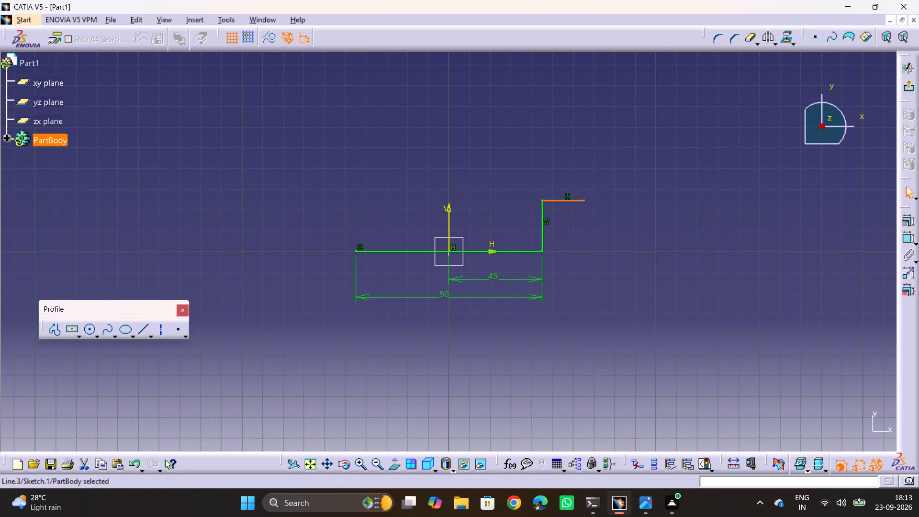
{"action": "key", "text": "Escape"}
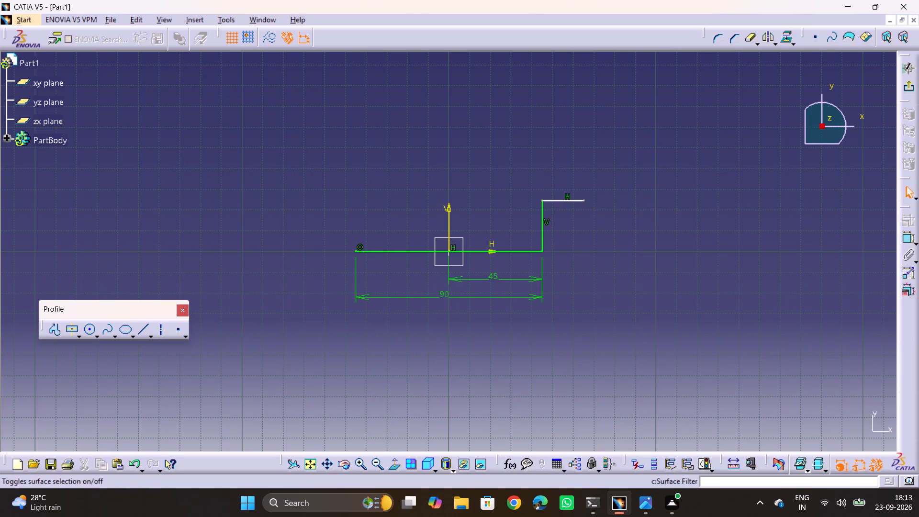
Dimension the vertical line's length, placing the dimension to the right of the profile.
{"action": "left_click", "coordinate": [908, 238]}
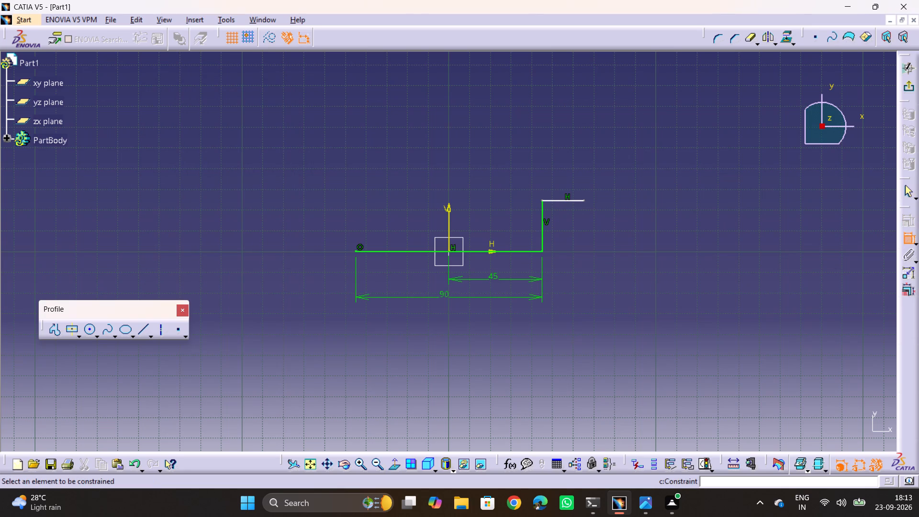
{"action": "left_click", "coordinate": [542, 244]}
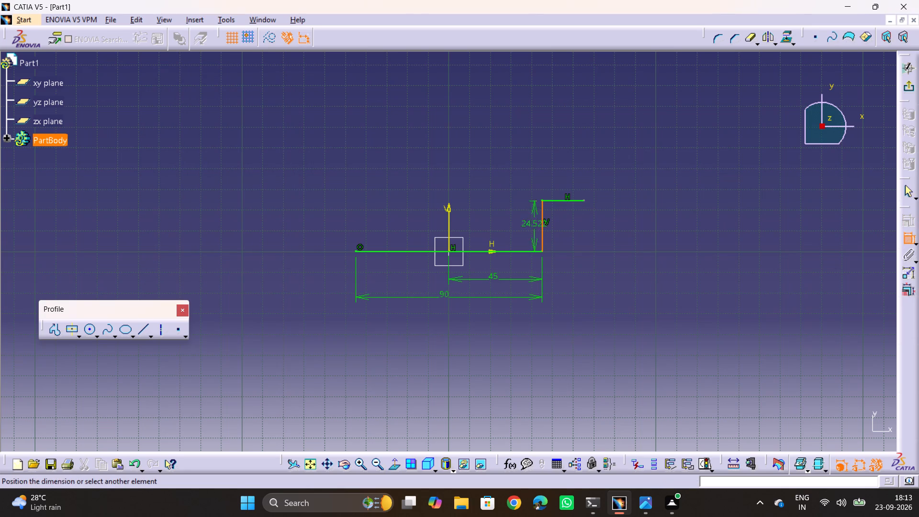
{"action": "left_click", "coordinate": [630, 233]}
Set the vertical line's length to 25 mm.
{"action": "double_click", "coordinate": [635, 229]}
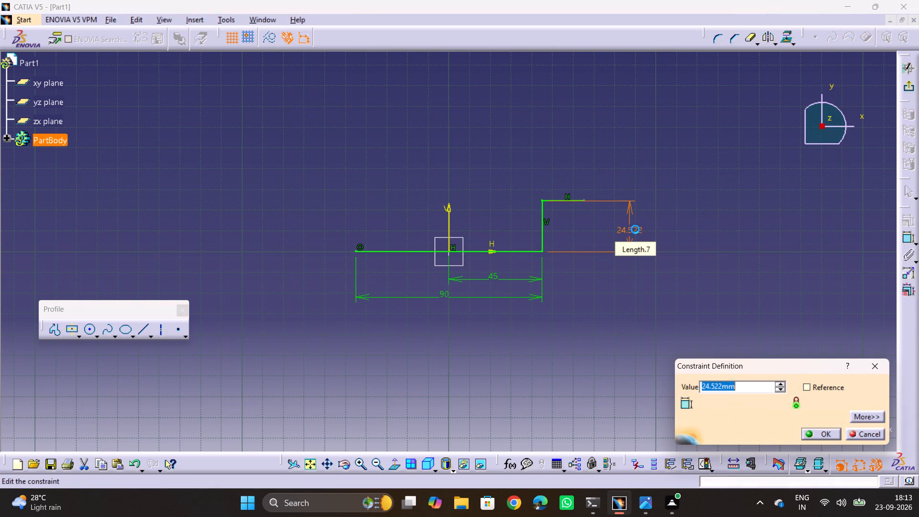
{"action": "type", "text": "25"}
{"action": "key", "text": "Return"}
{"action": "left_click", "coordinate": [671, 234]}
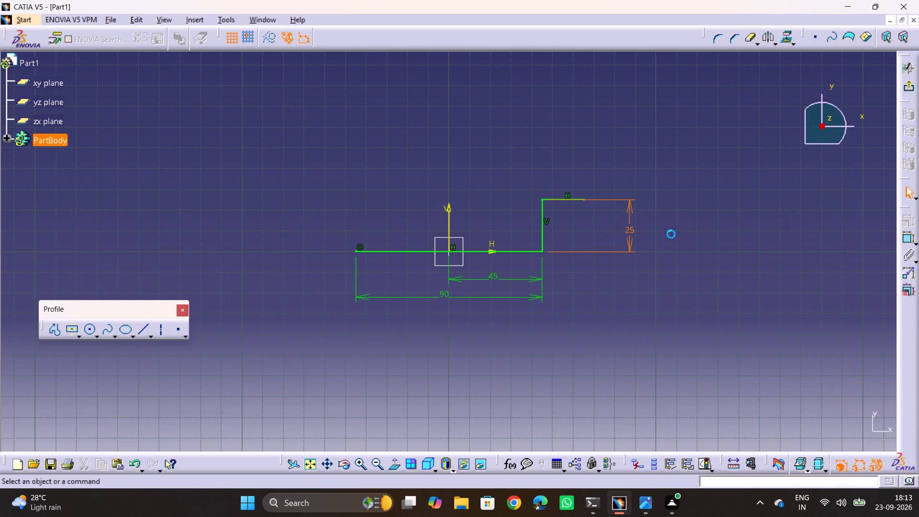
Check drawing 13.jpg and set the vertical line's length to 40 mm.
{"action": "key", "text": "super+Tab"}
{"action": "left_click", "coordinate": [710, 310]}
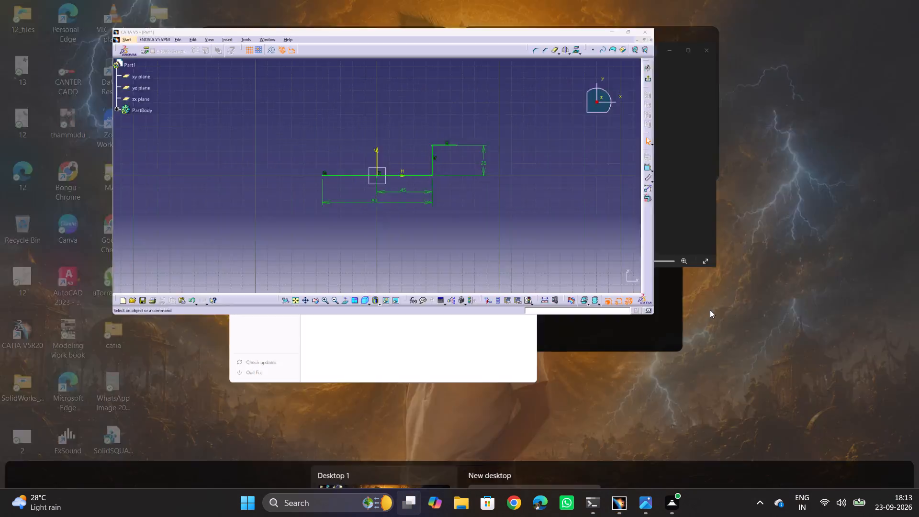
{"action": "key", "text": "alt+Tab"}
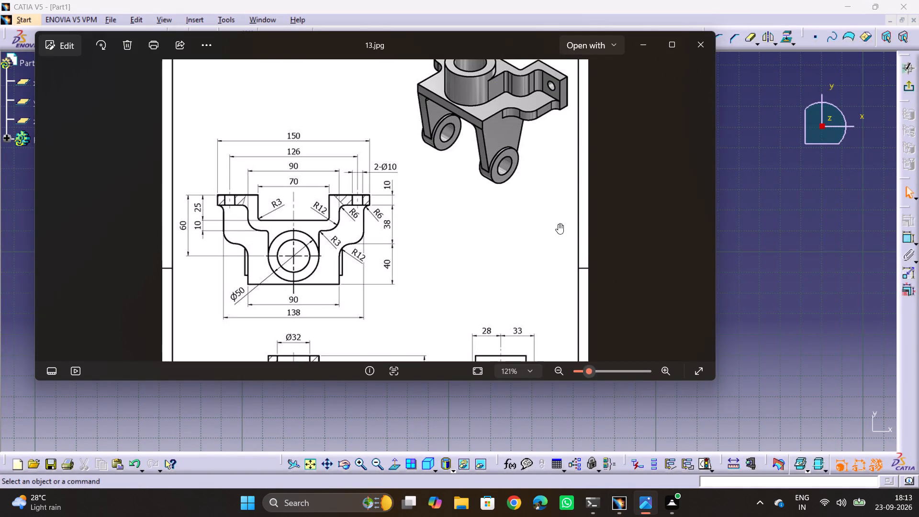
{"action": "key", "text": "alt+Tab"}
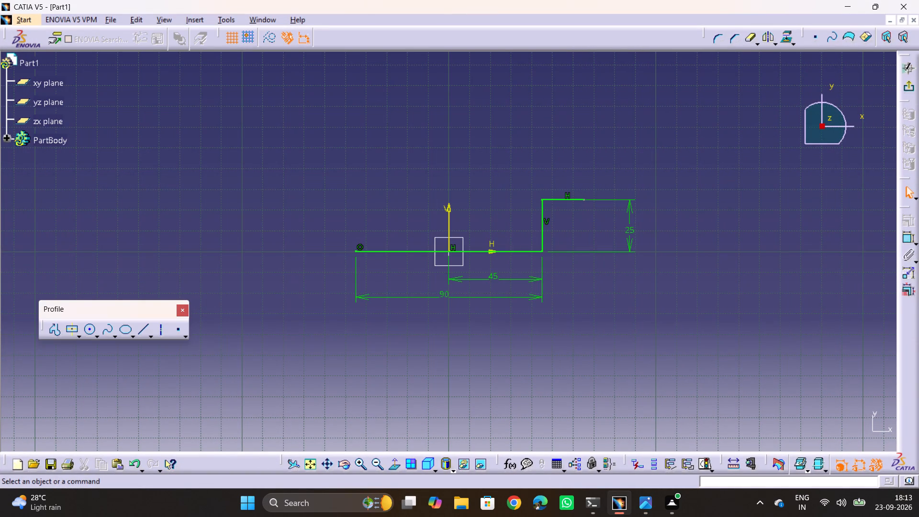
{"action": "double_click", "coordinate": [628, 233]}
{"action": "type", "text": "40"}
{"action": "key", "text": "Return"}
{"action": "left_click", "coordinate": [681, 220]}
Dimension the upper horizontal line's length below the line and set it to 24 mm.
{"action": "key", "text": "alt+Tab"}
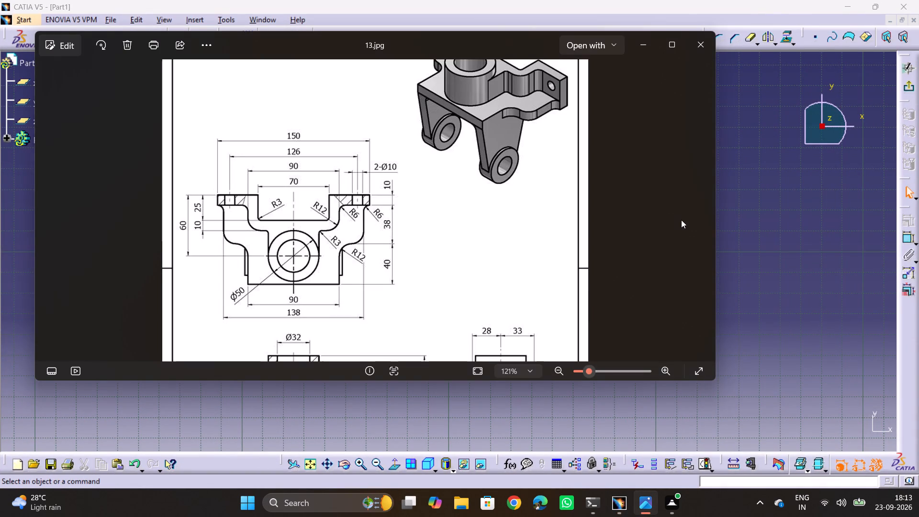
{"action": "key", "text": "alt+Tab"}
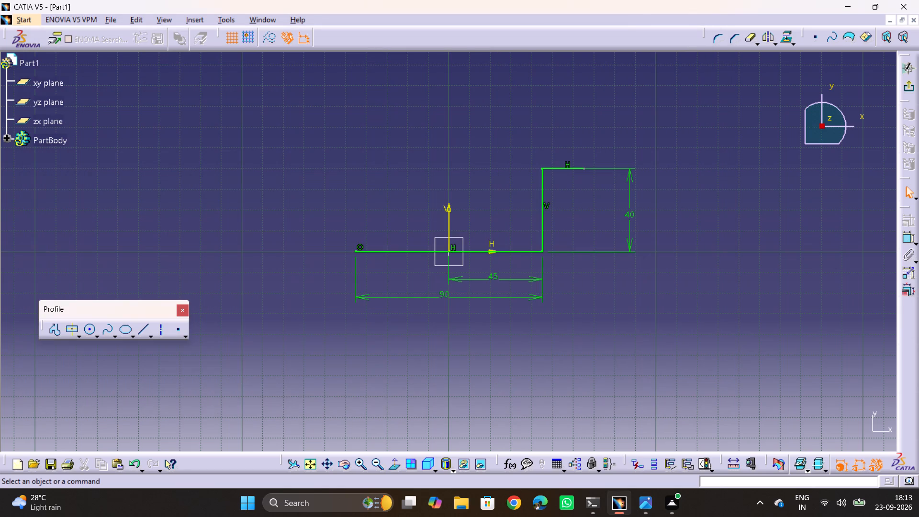
{"action": "left_click", "coordinate": [908, 237]}
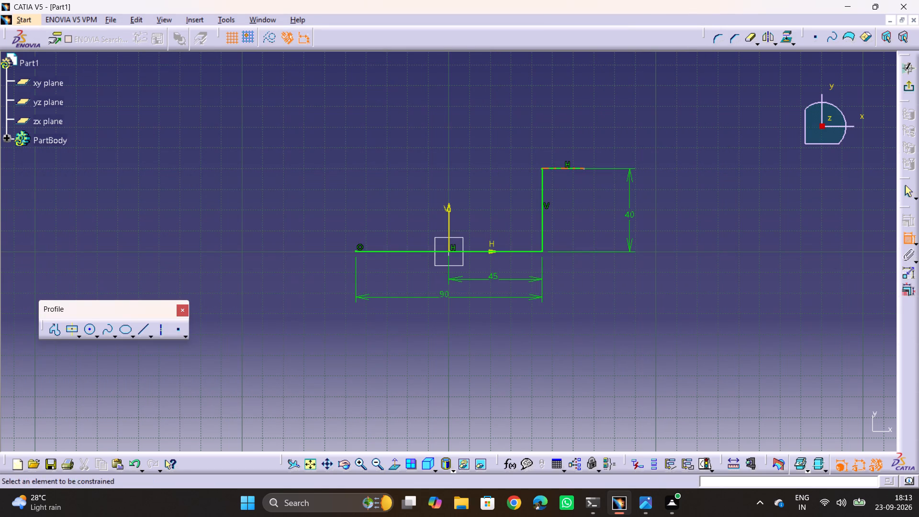
{"action": "left_click", "coordinate": [555, 171]}
{"action": "left_click", "coordinate": [566, 194]}
{"action": "double_click", "coordinate": [564, 192]}
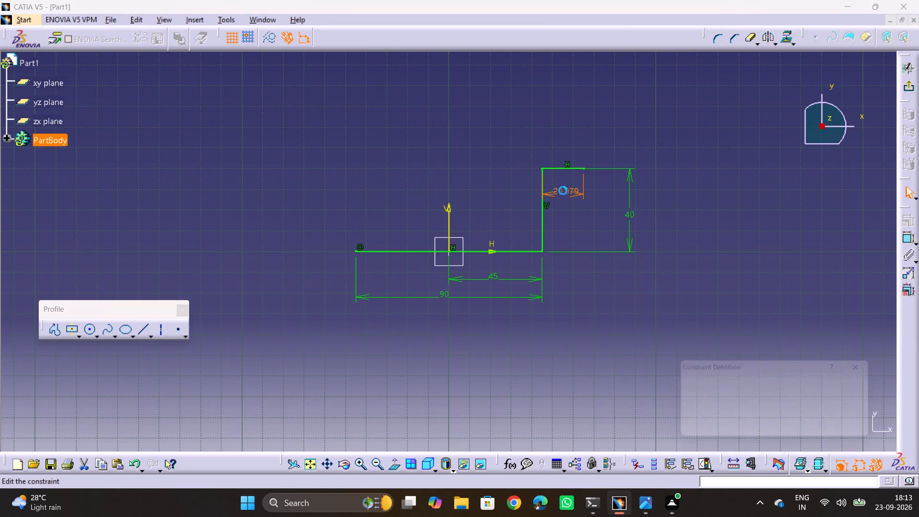
{"action": "type", "text": "24"}
{"action": "key", "text": "Return"}
{"action": "left_click", "coordinate": [739, 245]}
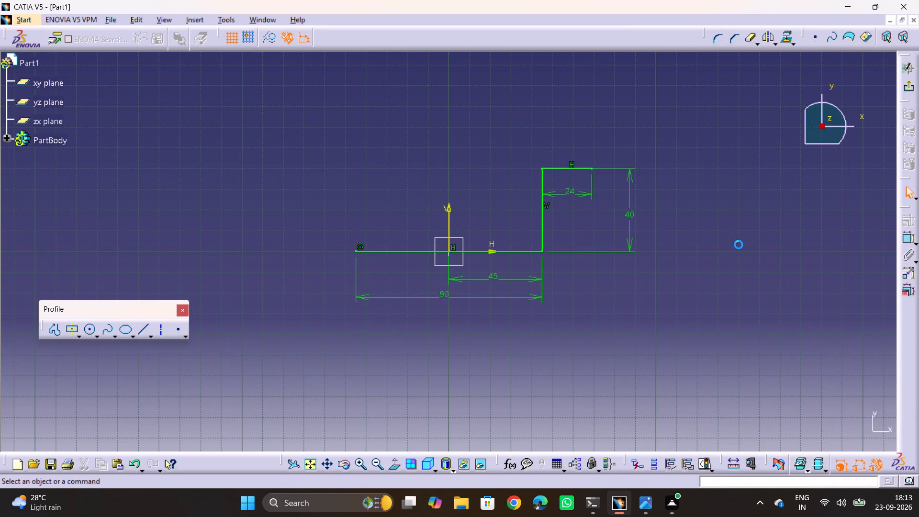
Draw a second vertical line about 30 mm long upward from the right end of the 24 mm horizontal line.
{"action": "key", "text": "alt+Tab"}
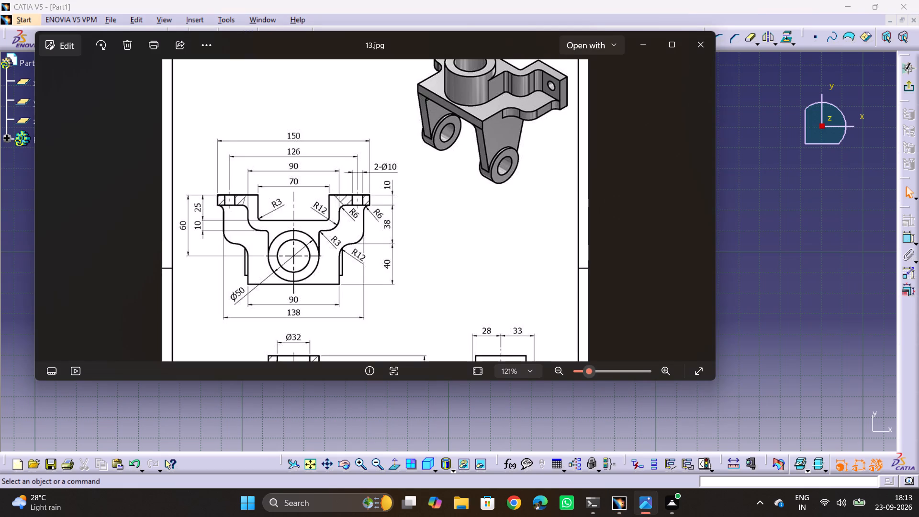
{"action": "key", "text": "alt+Tab"}
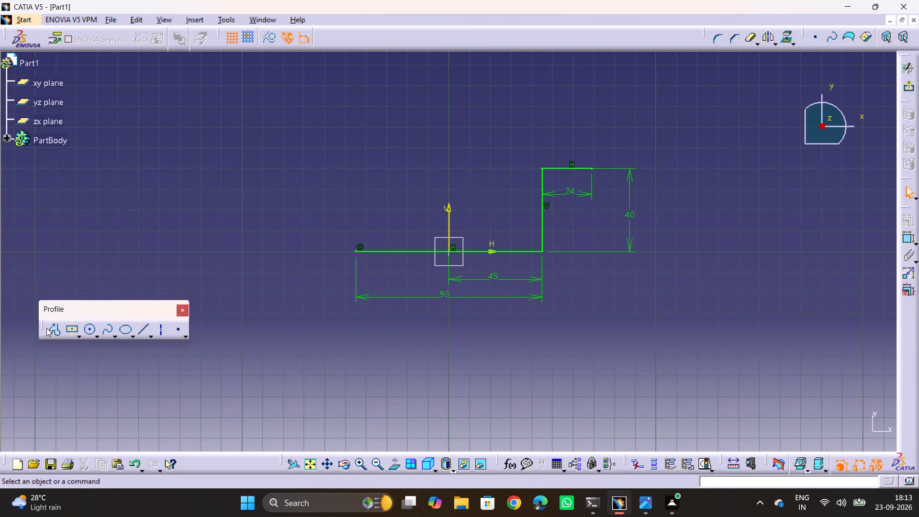
{"action": "left_click", "coordinate": [144, 326]}
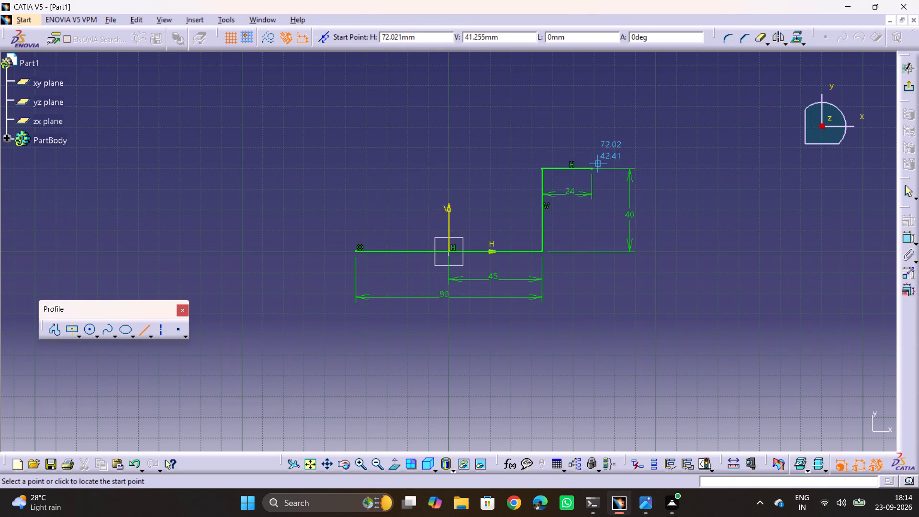
{"action": "left_click", "coordinate": [593, 169]}
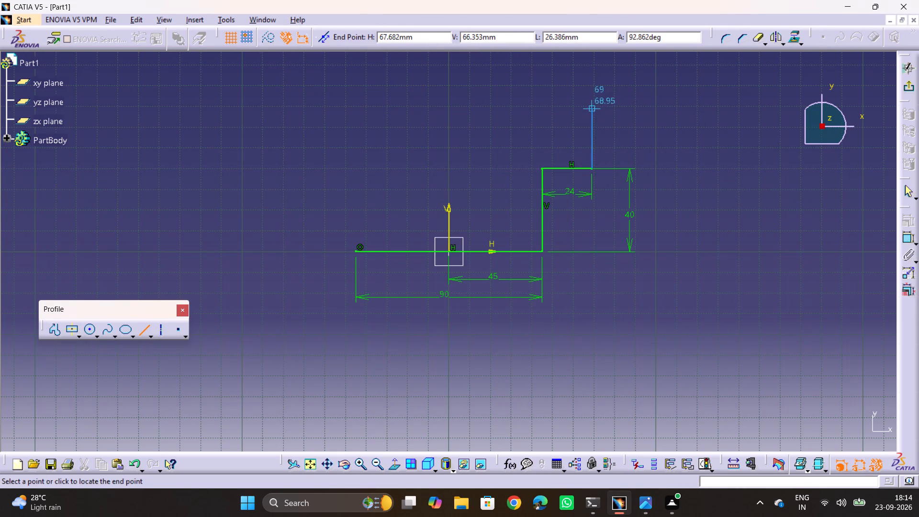
{"action": "left_click", "coordinate": [593, 104]}
{"action": "left_click", "coordinate": [680, 182]}
Dimension the upper vertical line's length and set it to 38 mm, following drawing 13.jpg.
{"action": "key", "text": "alt+Tab"}
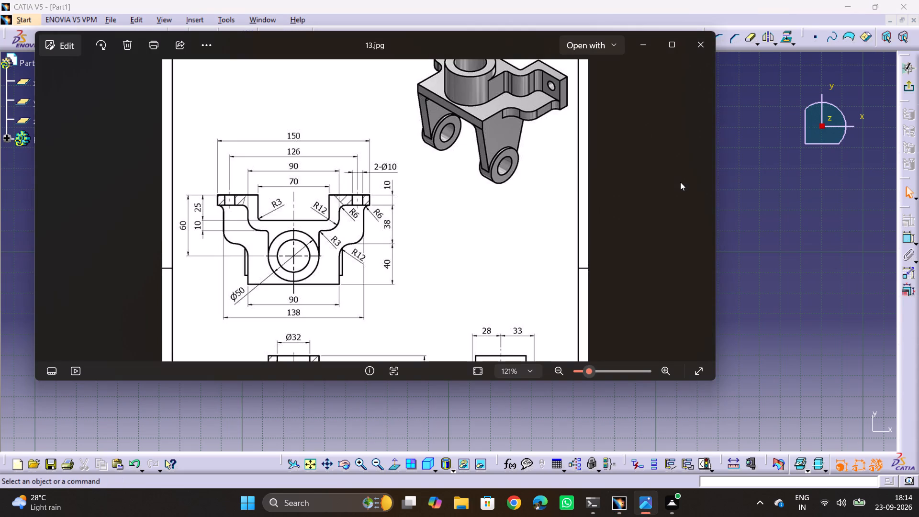
{"action": "key", "text": "alt+Tab"}
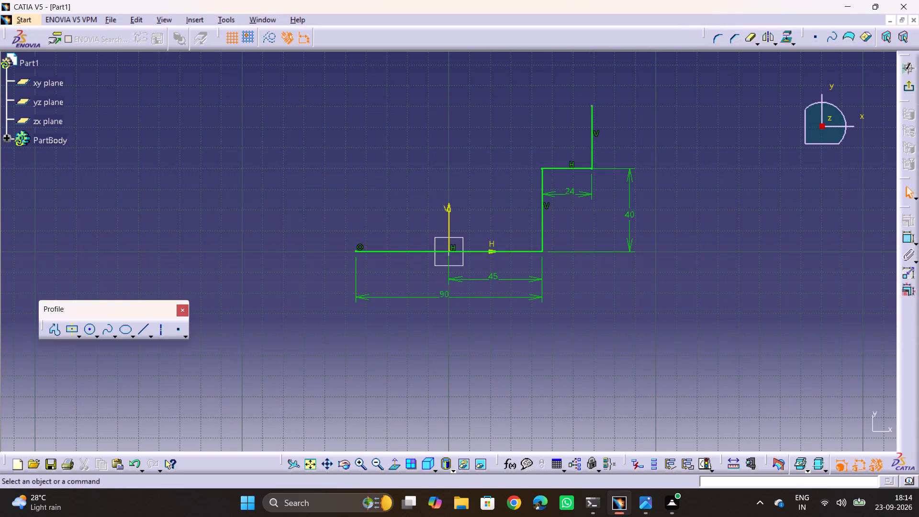
{"action": "key", "text": "alt+Tab"}
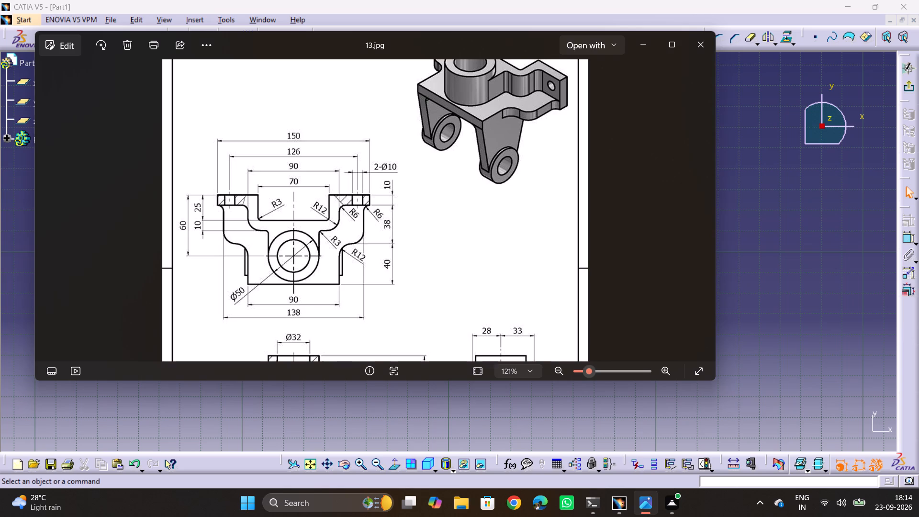
{"action": "key", "text": "alt+Tab"}
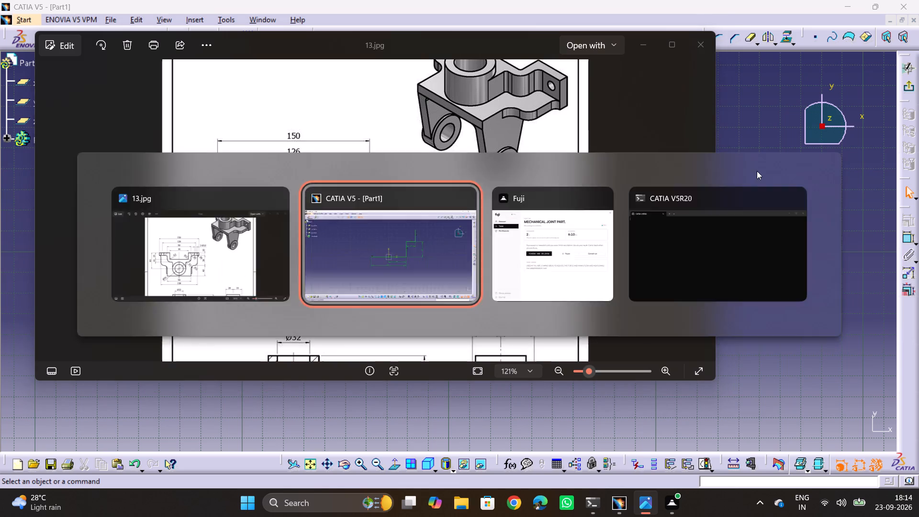
{"action": "left_click", "coordinate": [904, 234]}
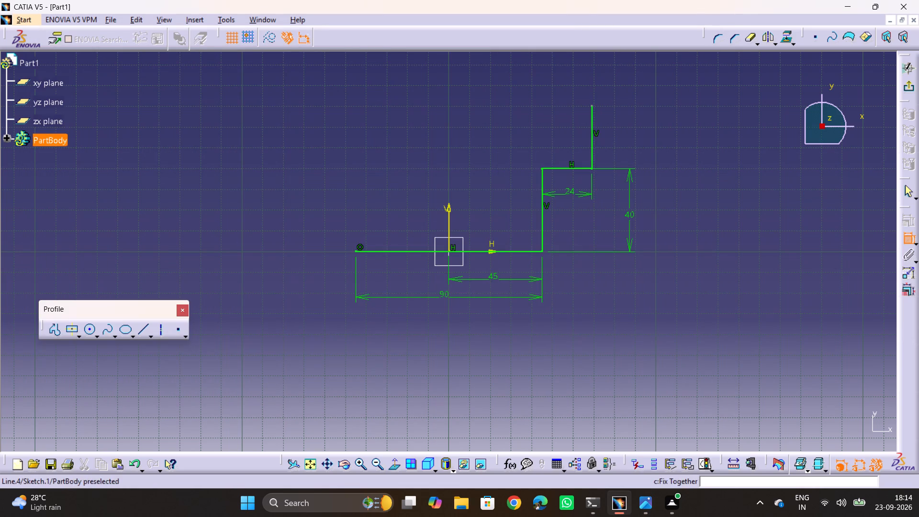
{"action": "left_click", "coordinate": [591, 159]}
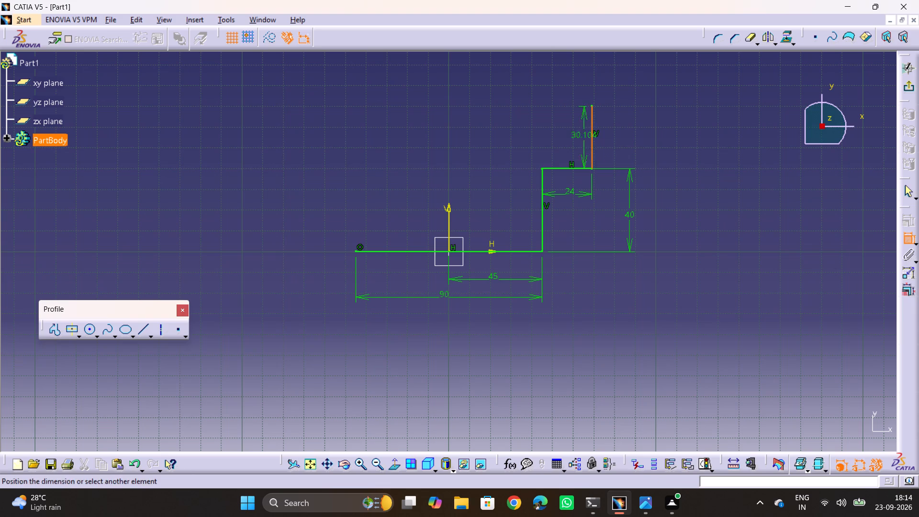
{"action": "left_click", "coordinate": [615, 147]}
{"action": "double_click", "coordinate": [619, 143]}
{"action": "type", "text": "38"}
{"action": "key", "text": "Return"}
{"action": "left_click", "coordinate": [677, 131]}
{"action": "middle_click_drag", "start_coordinate": [677, 135], "coordinate": [656, 251]}
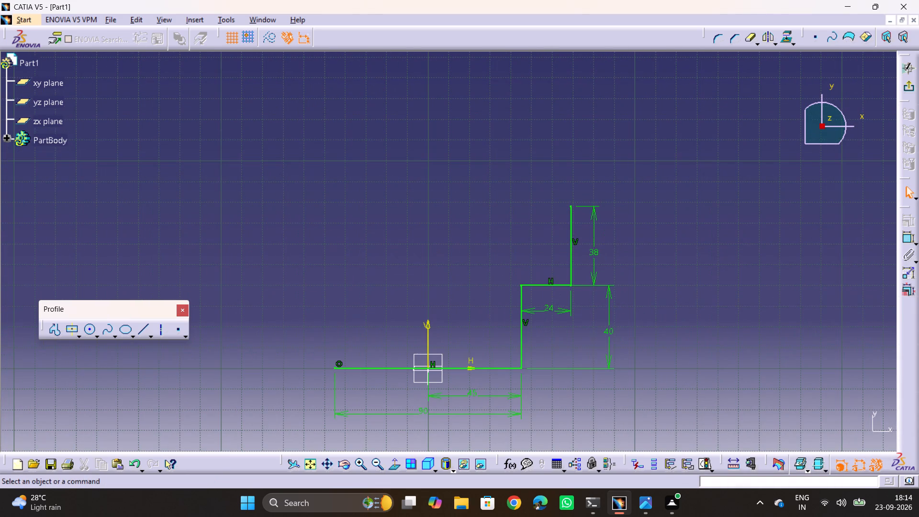
Check drawing 13.jpg and draw a horizontal line about 10 mm long outward from the top end of the 38 mm vertical line.
{"action": "left_click", "coordinate": [317, 461]}
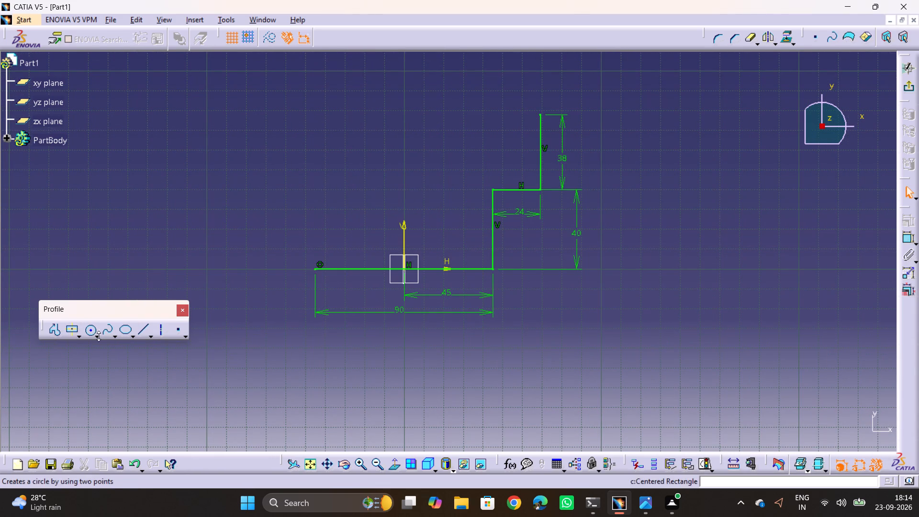
{"action": "left_click", "coordinate": [142, 329]}
{"action": "key", "text": "alt+Tab"}
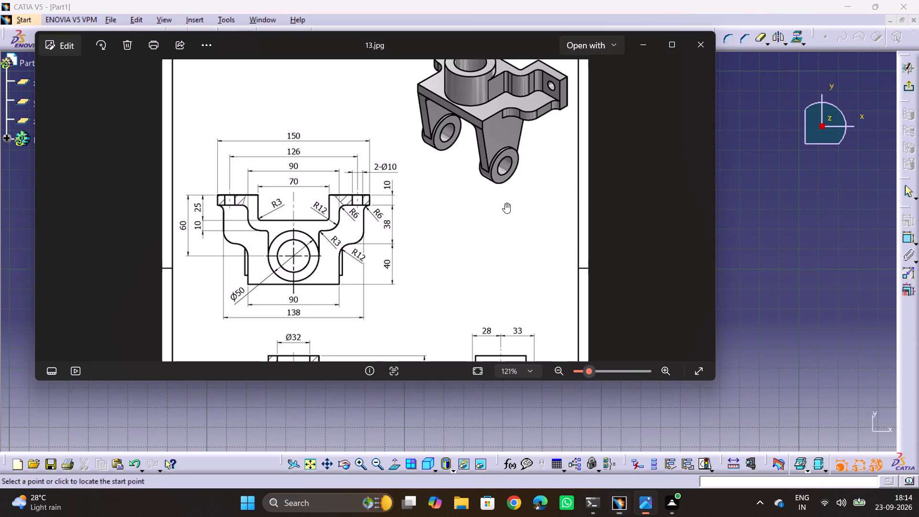
{"action": "key", "text": "alt+Tab"}
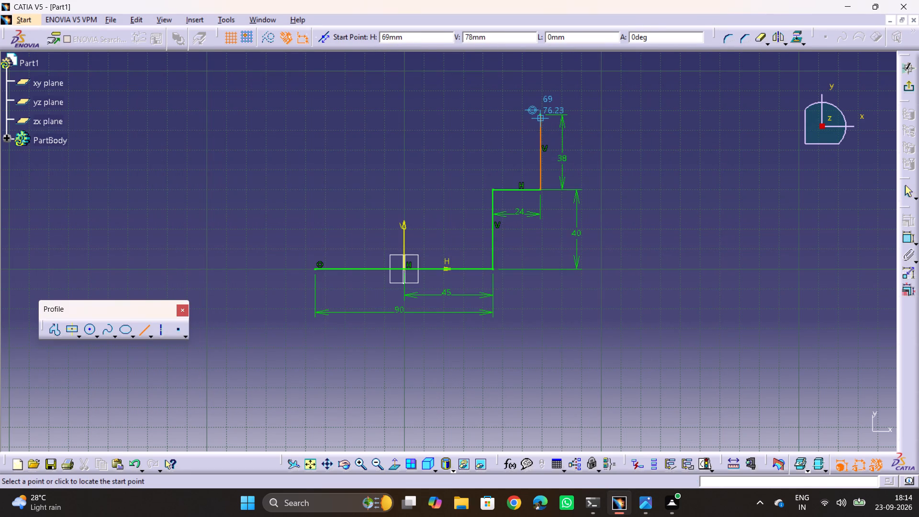
{"action": "left_click", "coordinate": [538, 116]}
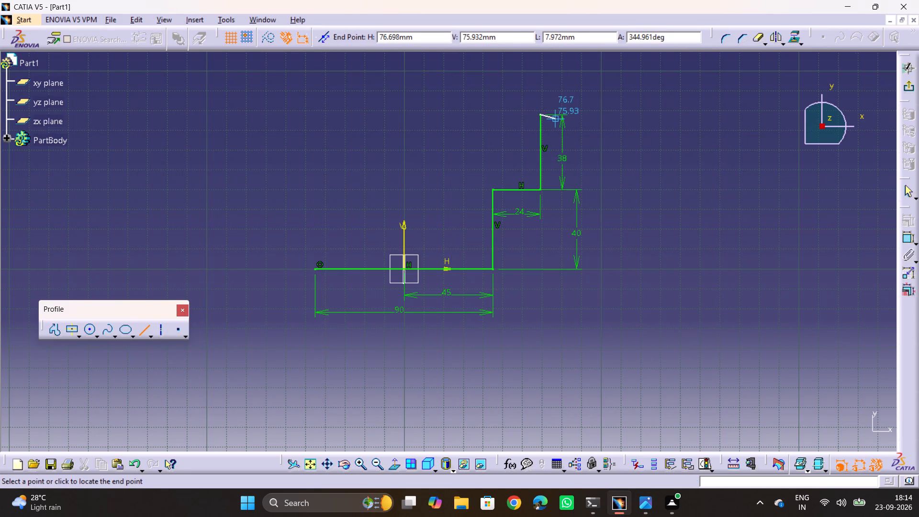
{"action": "double_click", "coordinate": [562, 113]}
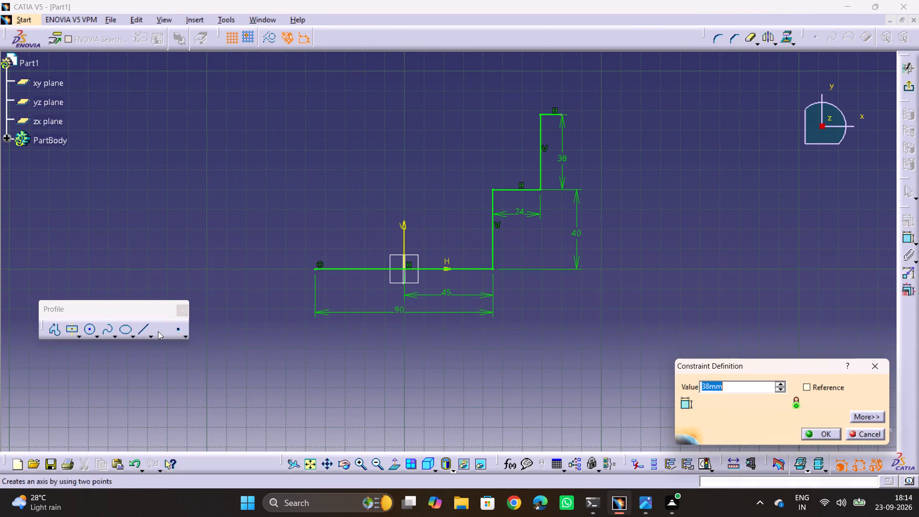
{"action": "key", "text": "ctrl+z"}
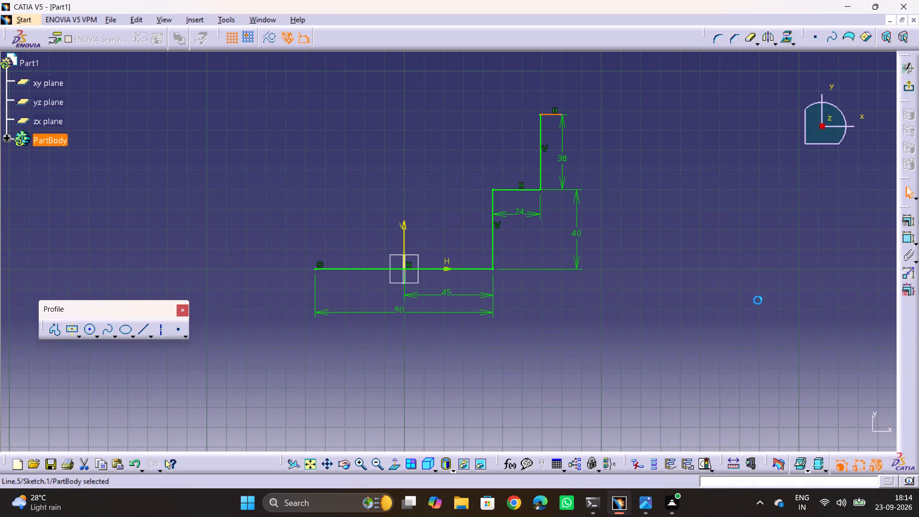
{"action": "left_click", "coordinate": [690, 257]}
{"action": "key", "text": "Escape"}
Dimension the short top horizontal line's length below the line and set it to 6 mm.
{"action": "left_click", "coordinate": [901, 242]}
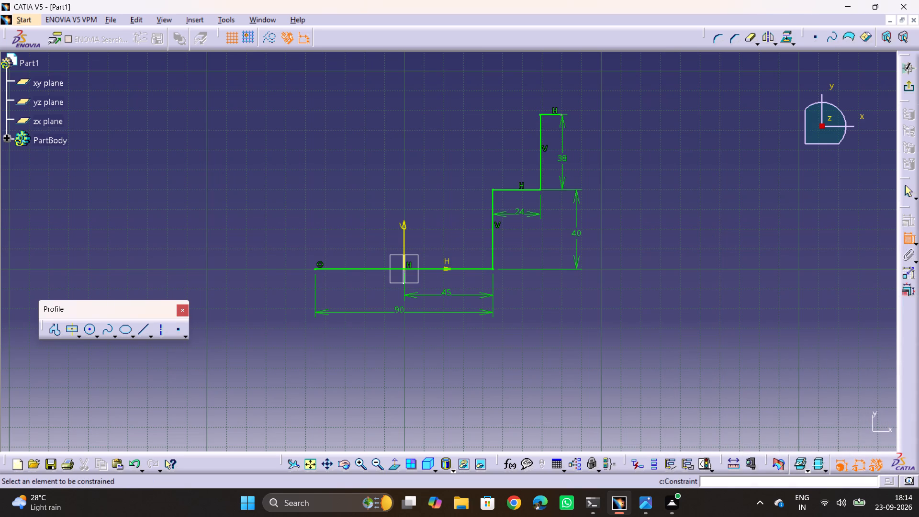
{"action": "left_click", "coordinate": [552, 116]}
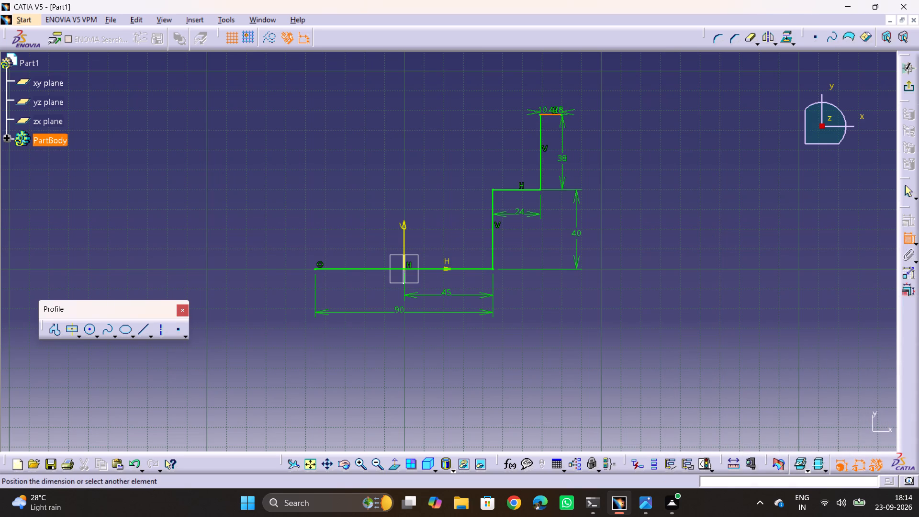
{"action": "left_click", "coordinate": [552, 134]}
{"action": "double_click", "coordinate": [551, 131]}
{"action": "key", "text": "6"}
{"action": "key", "text": "Return"}
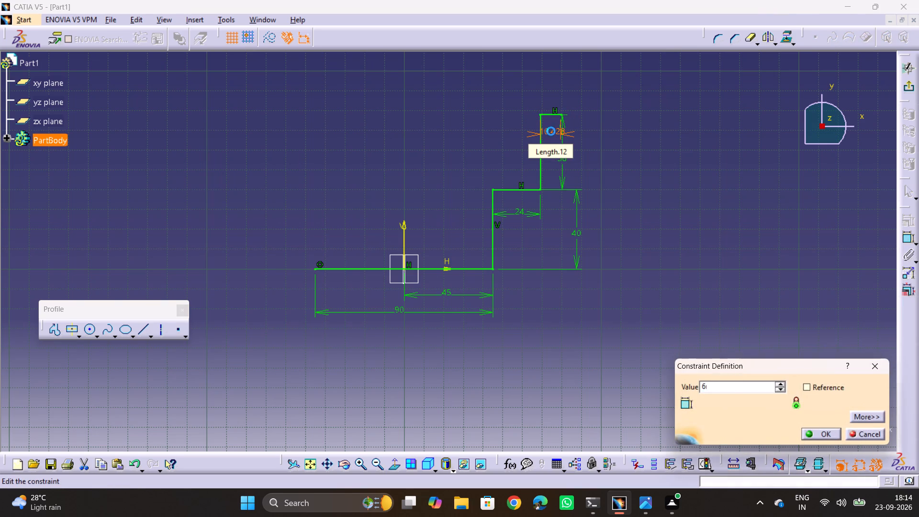
{"action": "left_click", "coordinate": [669, 201]}
Check drawing 13.jpg and draw a vertical line about 12 mm long upward from the outer end of the 6 mm line.
{"action": "key", "text": "alt+Tab"}
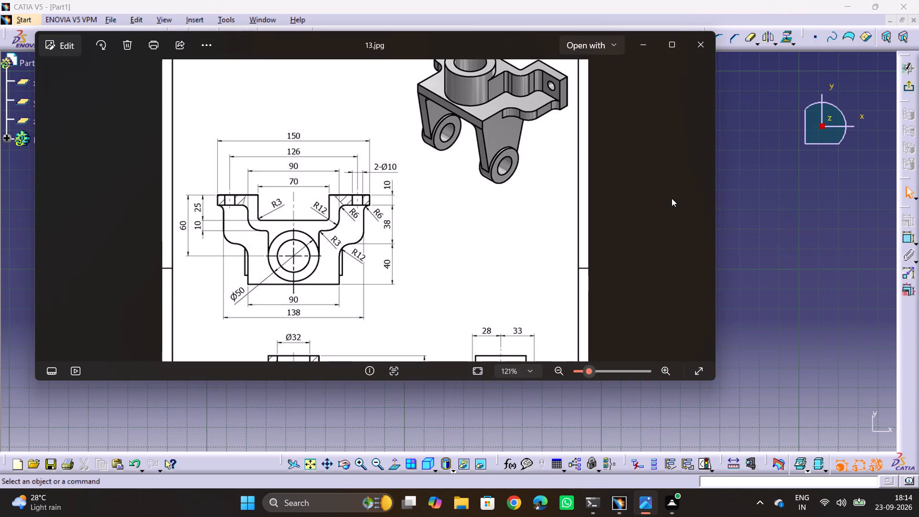
{"action": "key", "text": "alt+Tab"}
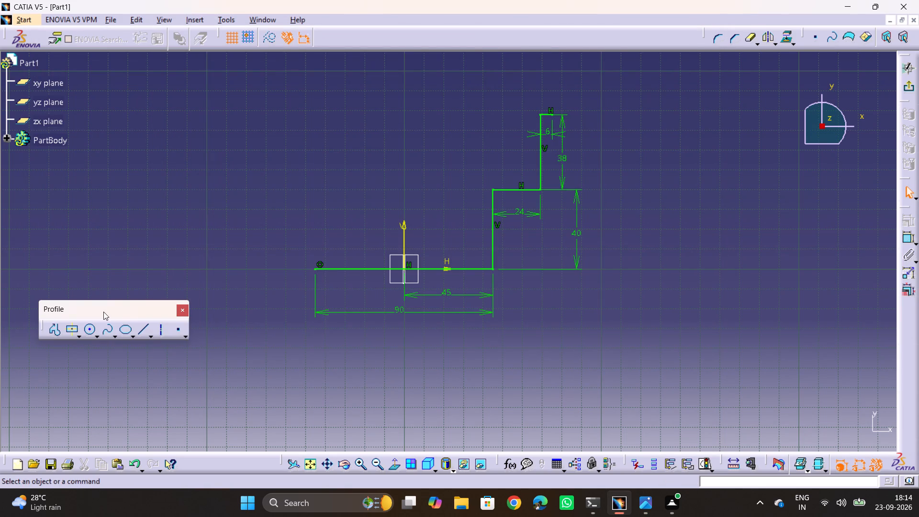
{"action": "left_click", "coordinate": [48, 332]}
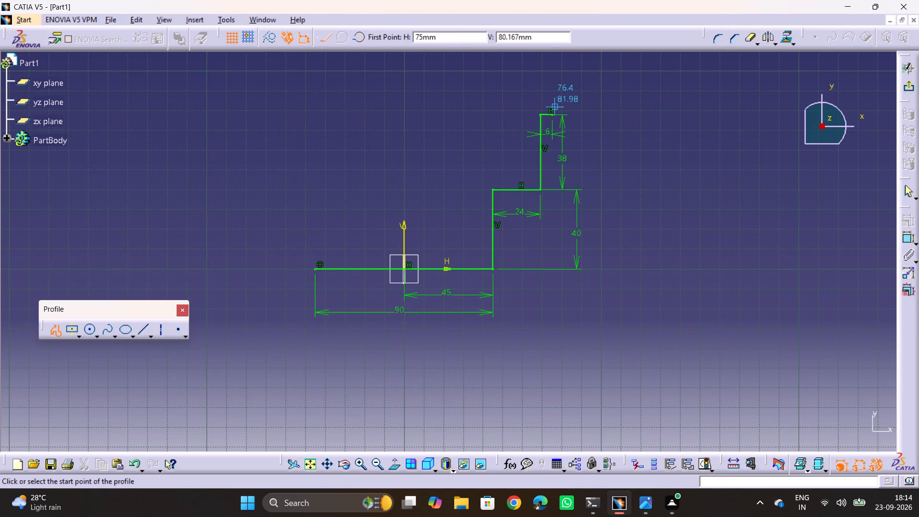
{"action": "left_click", "coordinate": [551, 112]}
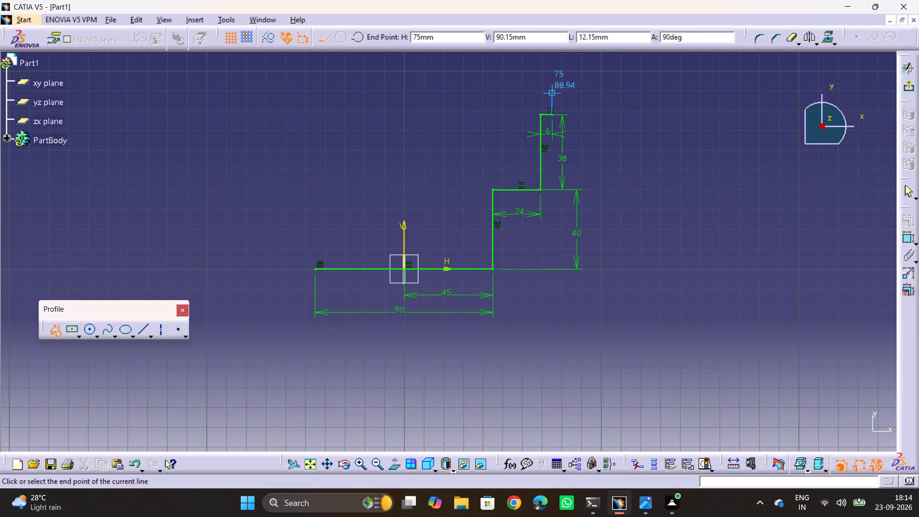
{"action": "left_click", "coordinate": [553, 90]}
Dimension the topmost vertical line's length and set it to 10 mm.
{"action": "left_click", "coordinate": [907, 234]}
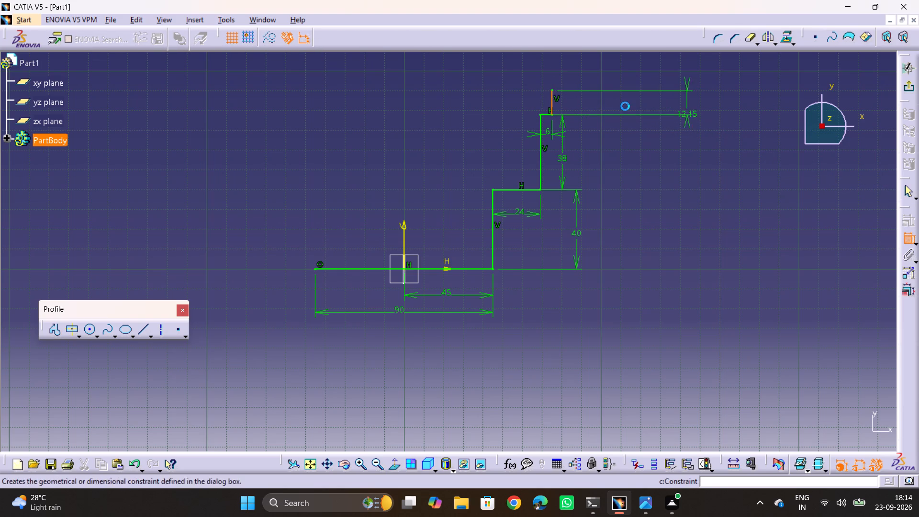
{"action": "left_click", "coordinate": [611, 108]}
{"action": "double_click", "coordinate": [613, 104]}
{"action": "type", "text": "10"}
{"action": "key", "text": "Return"}
{"action": "left_click", "coordinate": [651, 188]}
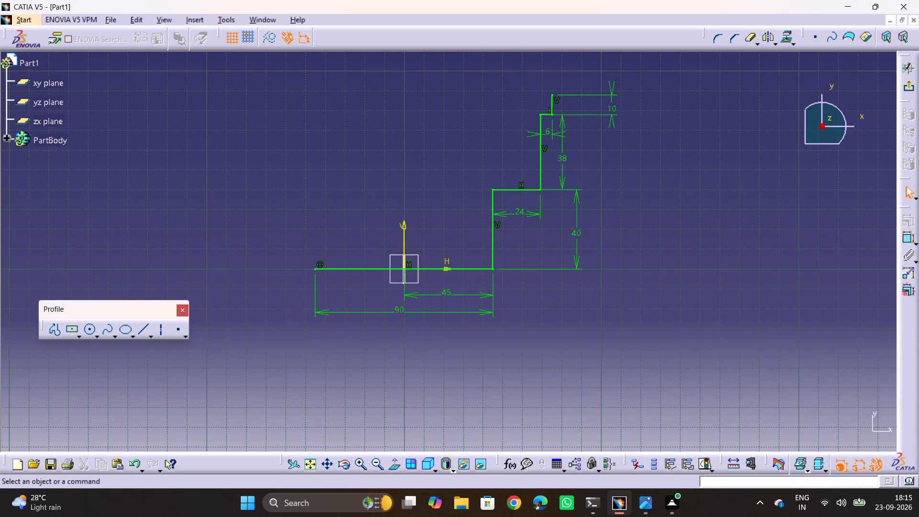
Mirror the stepped lines on the right side of the outline about the sketch's vertical axis.
{"action": "left_click_drag", "start_coordinate": [453, 67], "coordinate": [642, 311]}
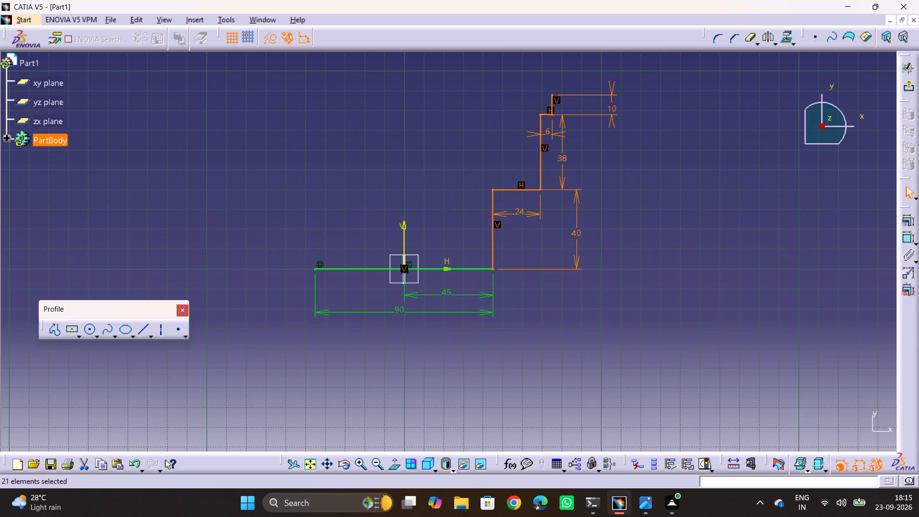
{"action": "left_click", "coordinate": [770, 39]}
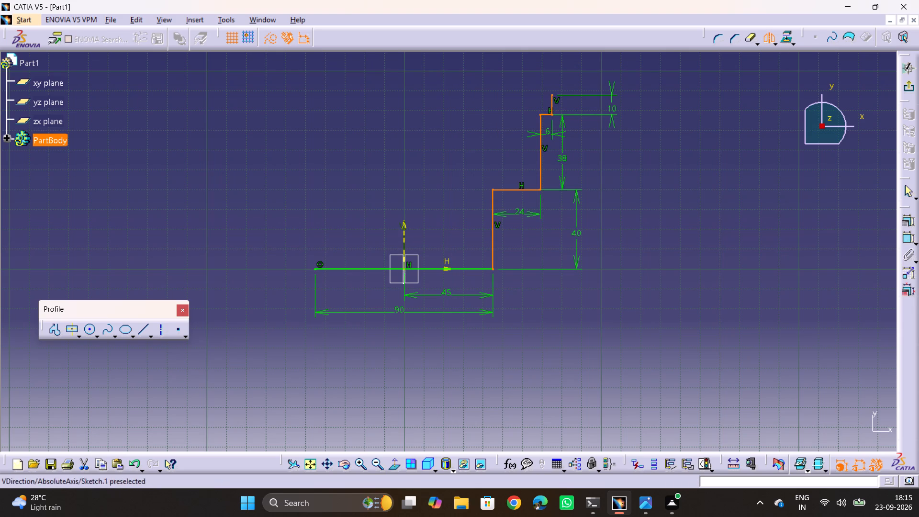
{"action": "left_click", "coordinate": [404, 227]}
{"action": "left_click", "coordinate": [254, 246]}
Close the outline with a horizontal line joining the top ends of the original and mirrored stepped sides.
{"action": "left_click", "coordinate": [139, 335]}
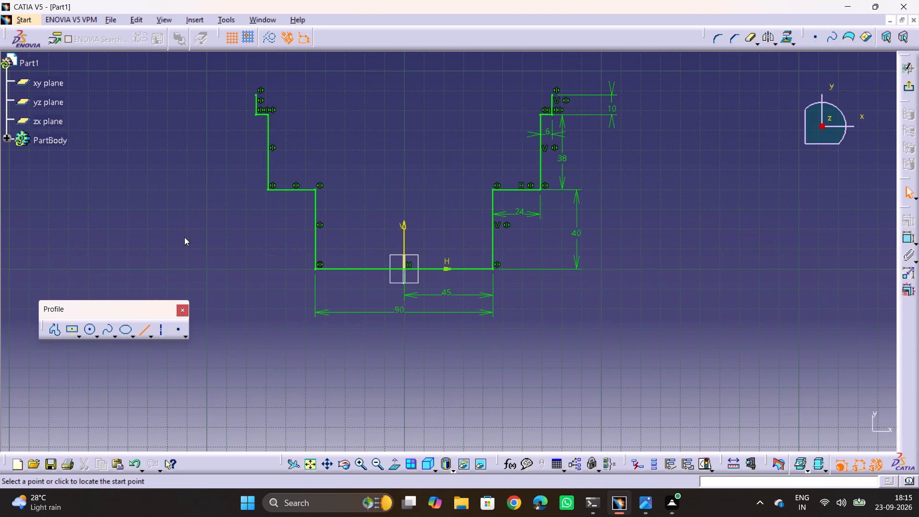
{"action": "left_click", "coordinate": [257, 94]}
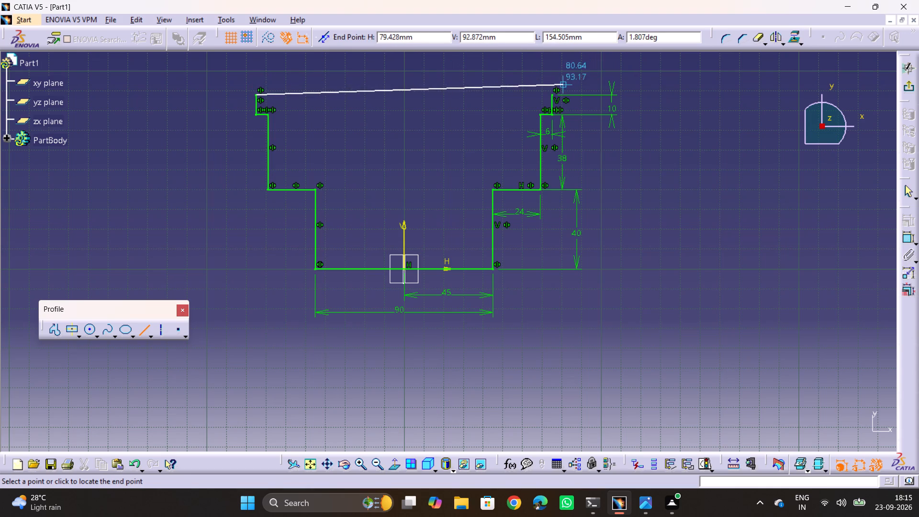
{"action": "left_click", "coordinate": [551, 94]}
{"action": "left_click", "coordinate": [672, 255]}
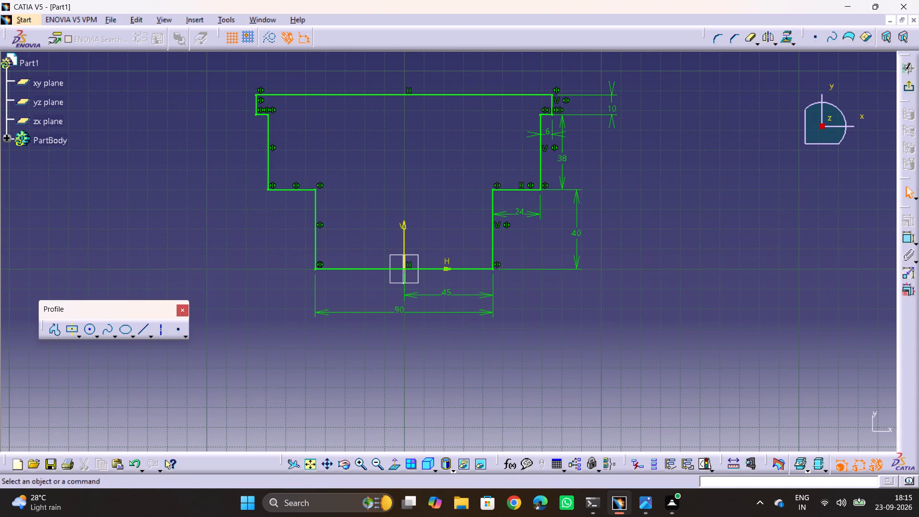
Exit the finished outline sketch and return to the 3D part.
{"action": "middle_click_drag", "start_coordinate": [697, 253], "coordinate": [719, 273]}
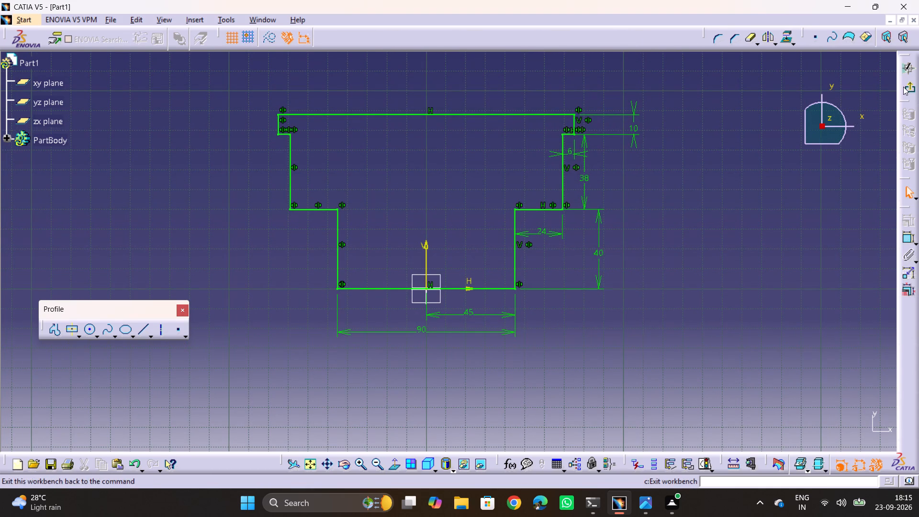
{"action": "left_click", "coordinate": [903, 87]}
{"action": "left_click", "coordinate": [750, 234]}
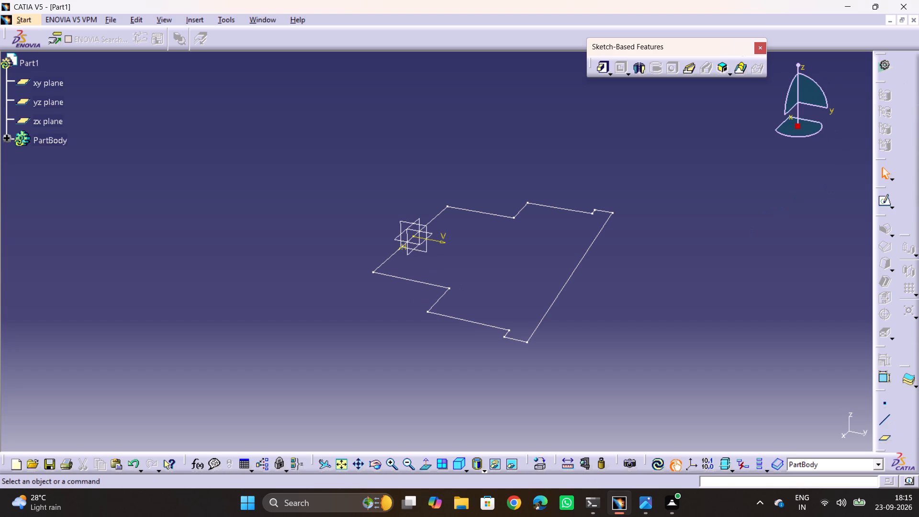
Pad the closed outline sketch to a length of 10 mm, checking the plate thickness in drawing 13.jpg.
{"action": "left_click", "coordinate": [599, 60]}
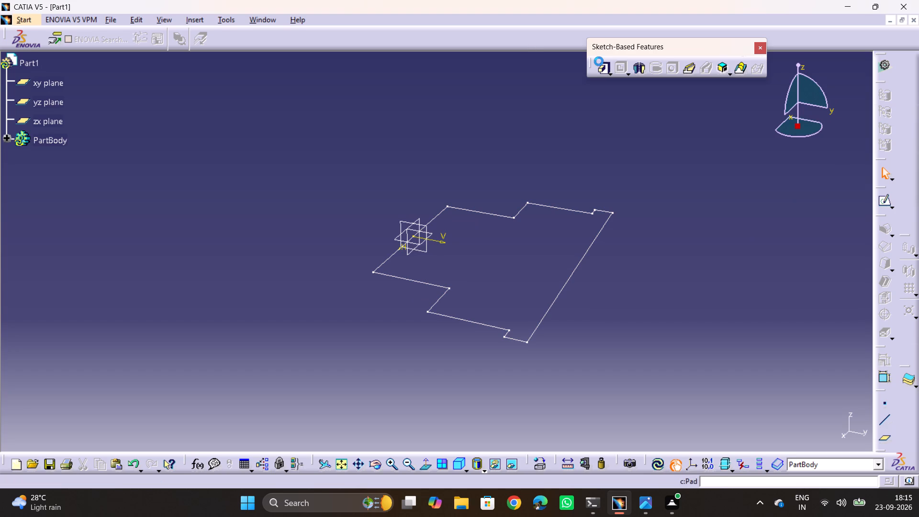
{"action": "left_click", "coordinate": [558, 301]}
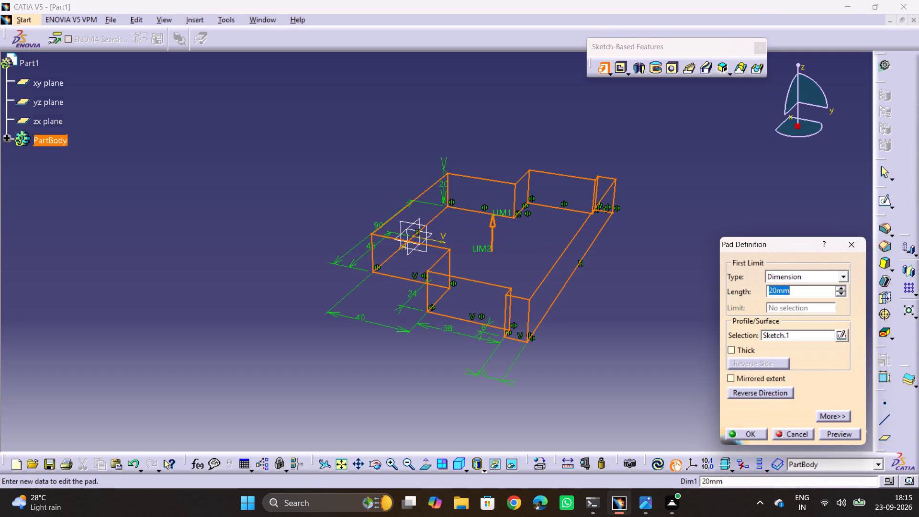
{"action": "key", "text": "alt+Tab"}
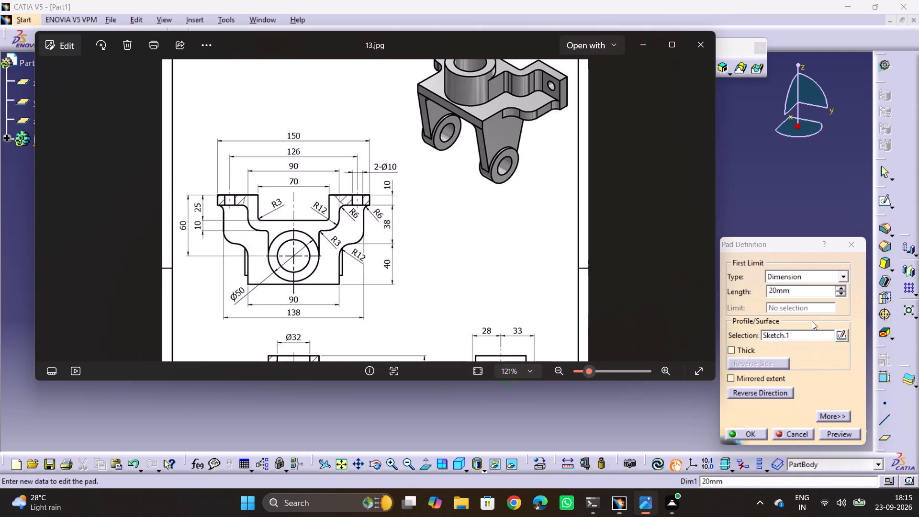
{"action": "middle_click_drag", "start_coordinate": [578, 287], "coordinate": [575, 148]}
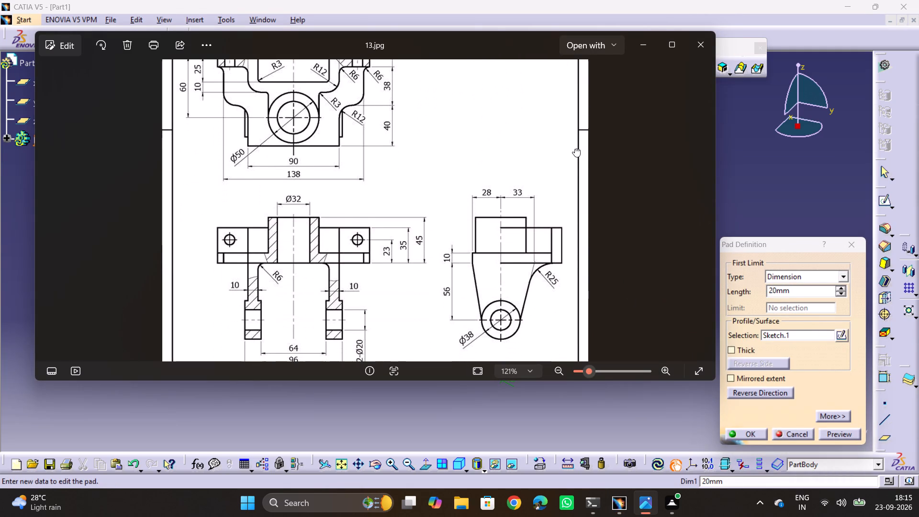
{"action": "middle_click_drag", "start_coordinate": [575, 148], "coordinate": [575, 141]}
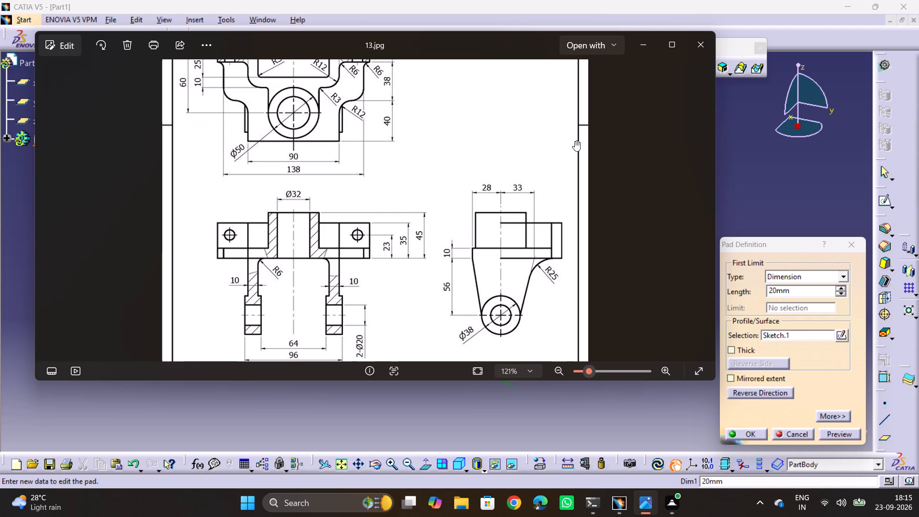
{"action": "middle_click_drag", "start_coordinate": [616, 247], "coordinate": [599, 344]}
{"action": "middle_click_drag", "start_coordinate": [550, 198], "coordinate": [549, 207]}
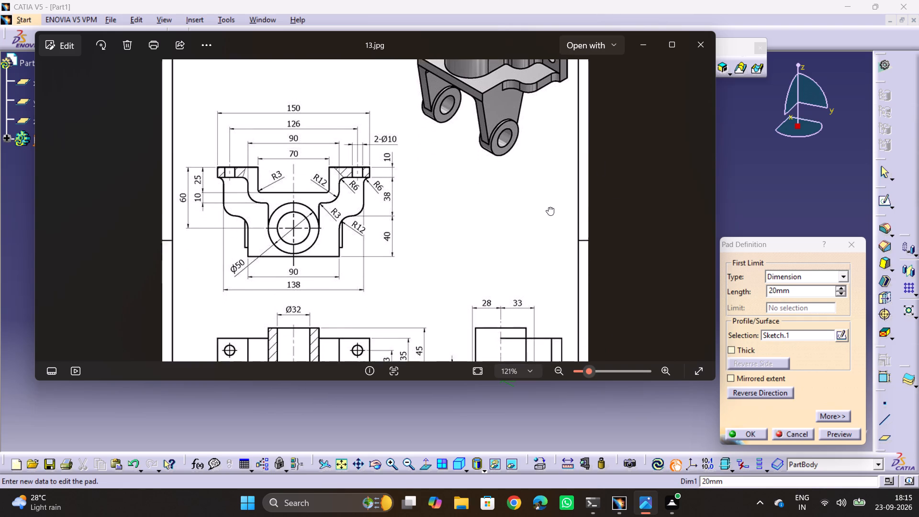
{"action": "middle_click_drag", "start_coordinate": [549, 207], "coordinate": [564, 264]}
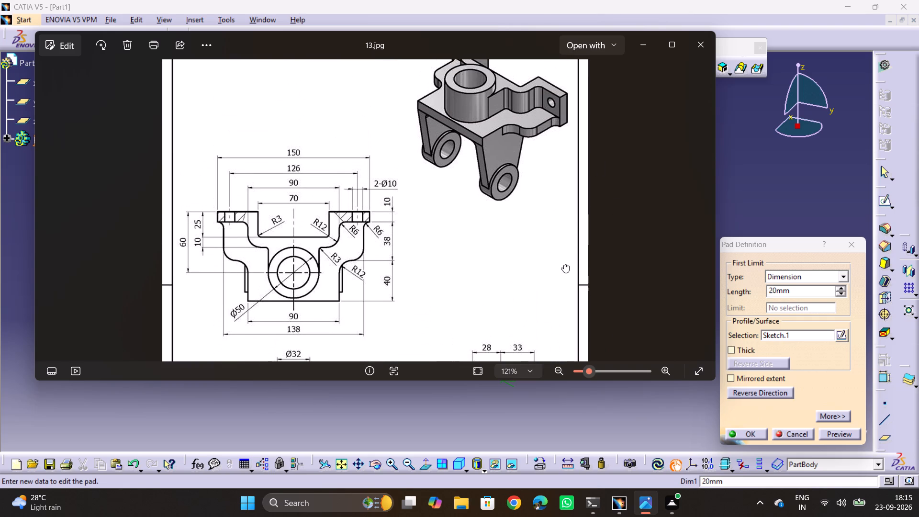
{"action": "middle_click_drag", "start_coordinate": [564, 264], "coordinate": [563, 244]}
{"action": "middle_click_drag", "start_coordinate": [563, 241], "coordinate": [567, 225]}
{"action": "middle_click_drag", "start_coordinate": [567, 225], "coordinate": [558, 221]}
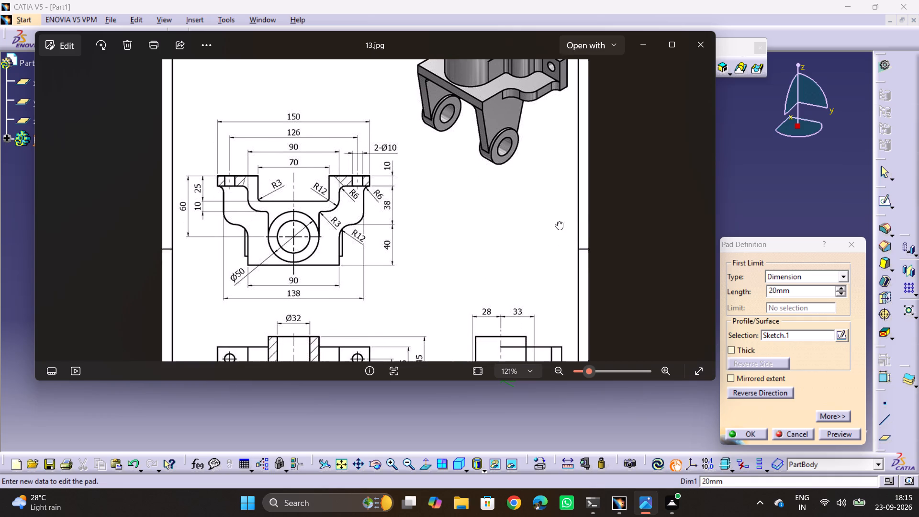
{"action": "middle_click_drag", "start_coordinate": [558, 221], "coordinate": [567, 113]}
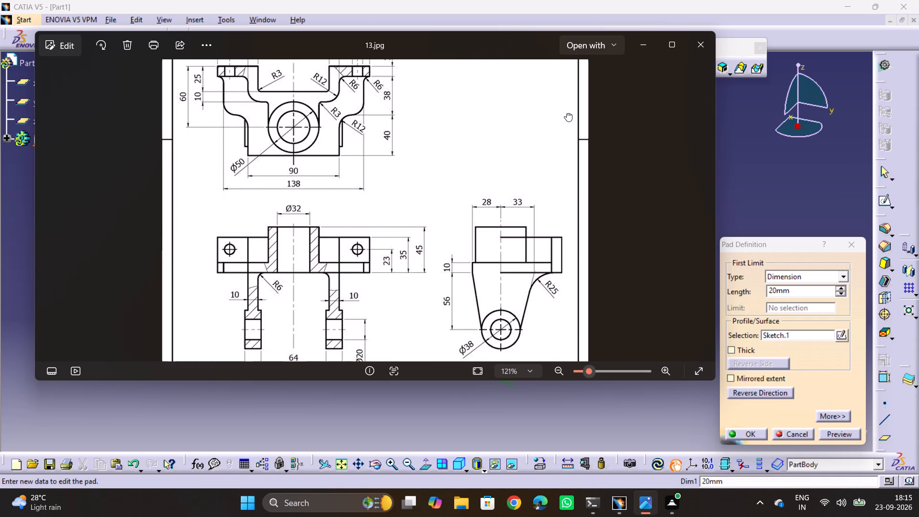
{"action": "middle_click_drag", "start_coordinate": [567, 113], "coordinate": [573, 62]}
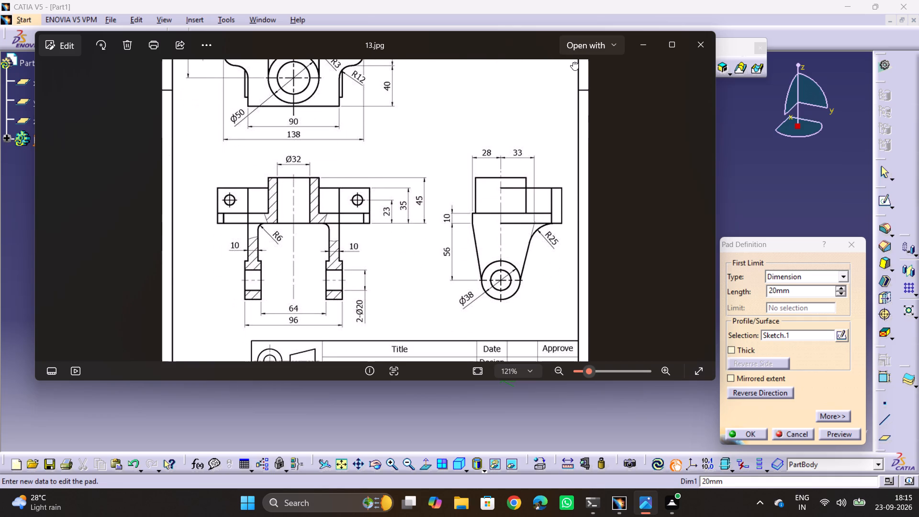
{"action": "middle_click_drag", "start_coordinate": [573, 62], "coordinate": [569, 94]}
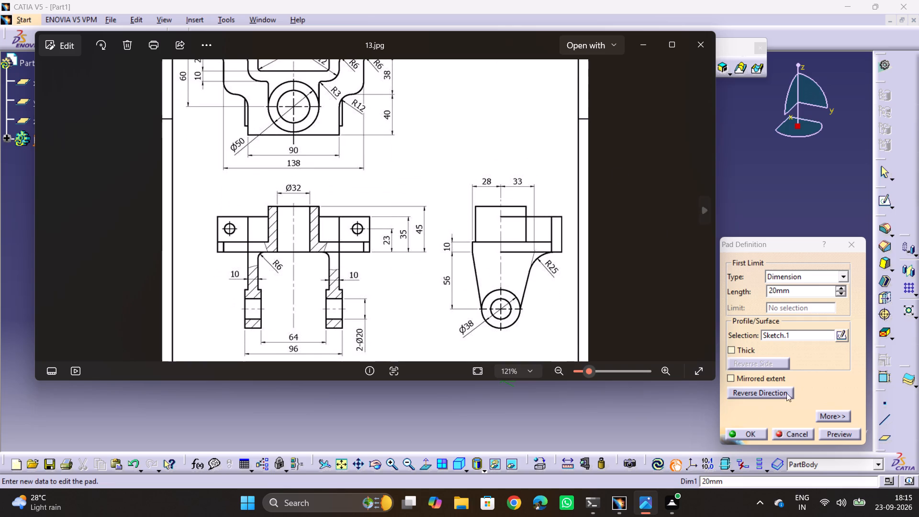
{"action": "double_click", "coordinate": [803, 294]}
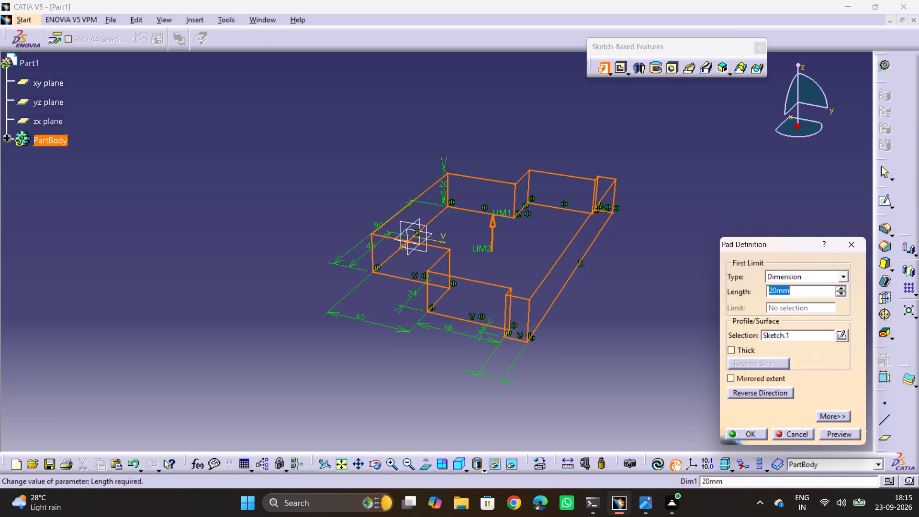
{"action": "type", "text": "10"}
{"action": "key", "text": "Return"}
{"action": "left_click", "coordinate": [765, 364]}
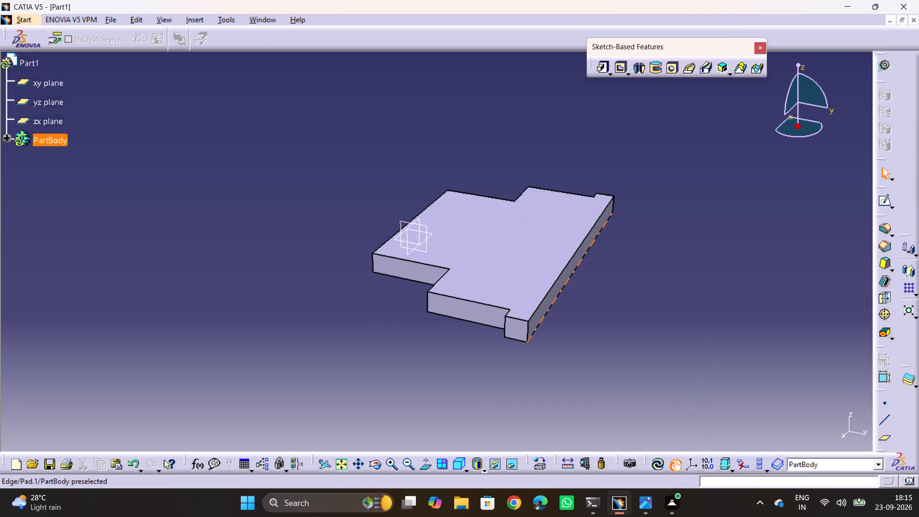
Examine the bracket's dimensioned top, front and side views in drawing 13.jpg.
{"action": "left_click", "coordinate": [524, 277]}
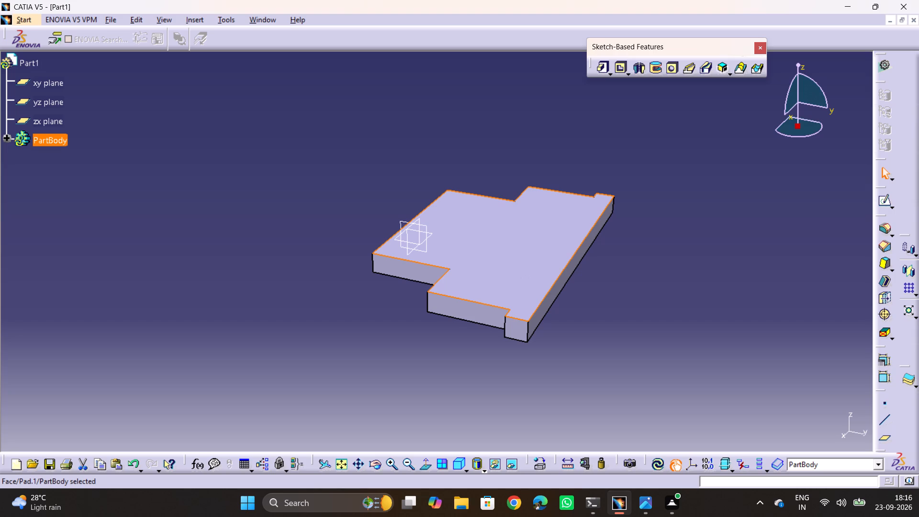
{"action": "key", "text": "alt+Tab"}
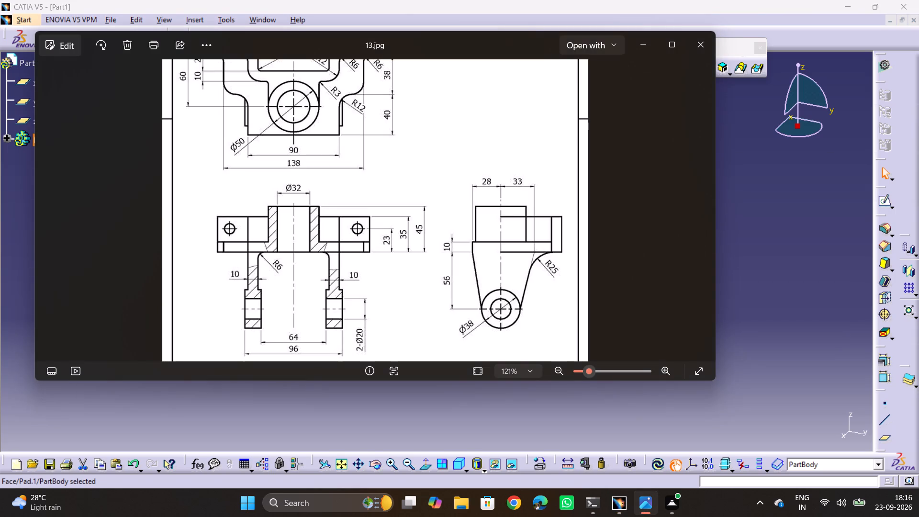
{"action": "left_click", "coordinate": [803, 263]}
{"action": "key", "text": "alt+Tab"}
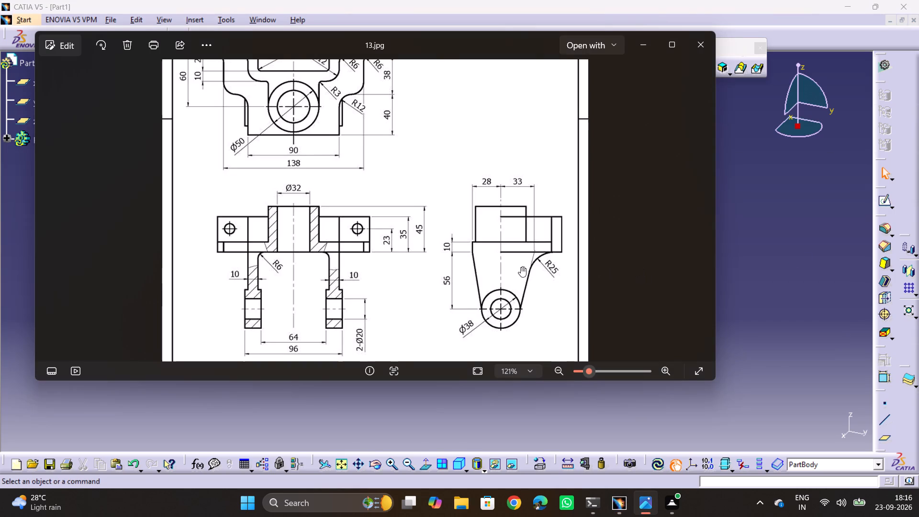
{"action": "middle_click_drag", "start_coordinate": [496, 247], "coordinate": [479, 378]}
{"action": "middle_click_drag", "start_coordinate": [457, 200], "coordinate": [442, 249]}
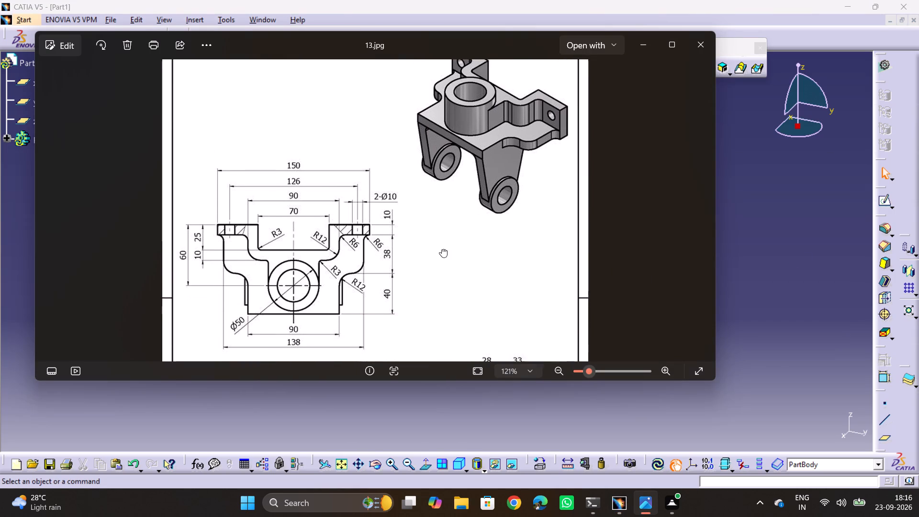
{"action": "middle_click_drag", "start_coordinate": [442, 249], "coordinate": [474, 187]}
{"action": "key", "text": "alt+Tab"}
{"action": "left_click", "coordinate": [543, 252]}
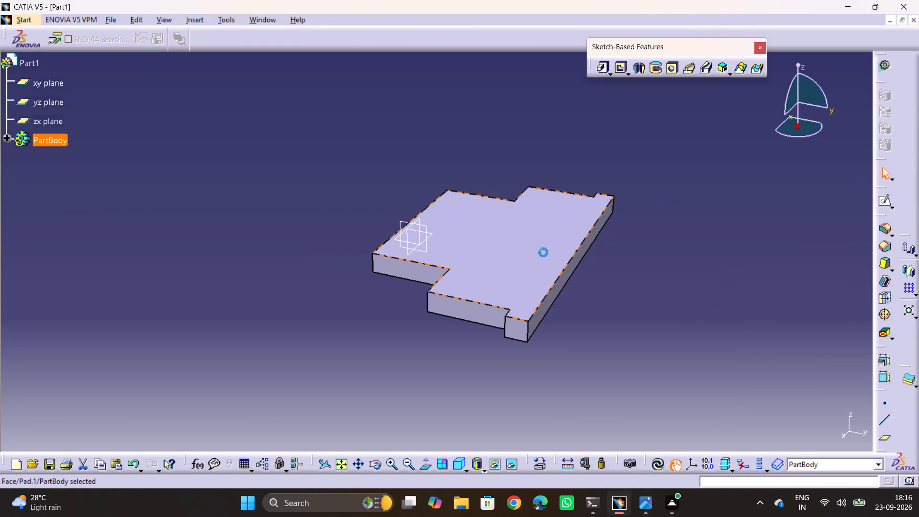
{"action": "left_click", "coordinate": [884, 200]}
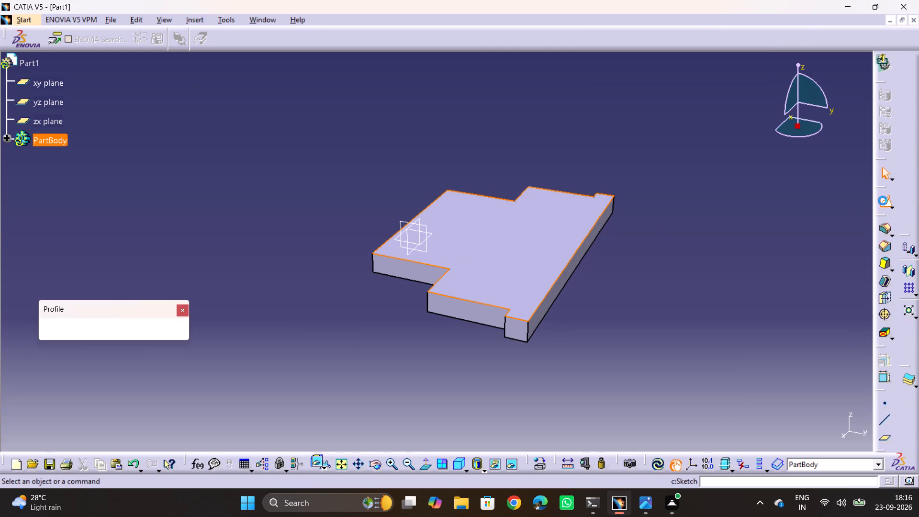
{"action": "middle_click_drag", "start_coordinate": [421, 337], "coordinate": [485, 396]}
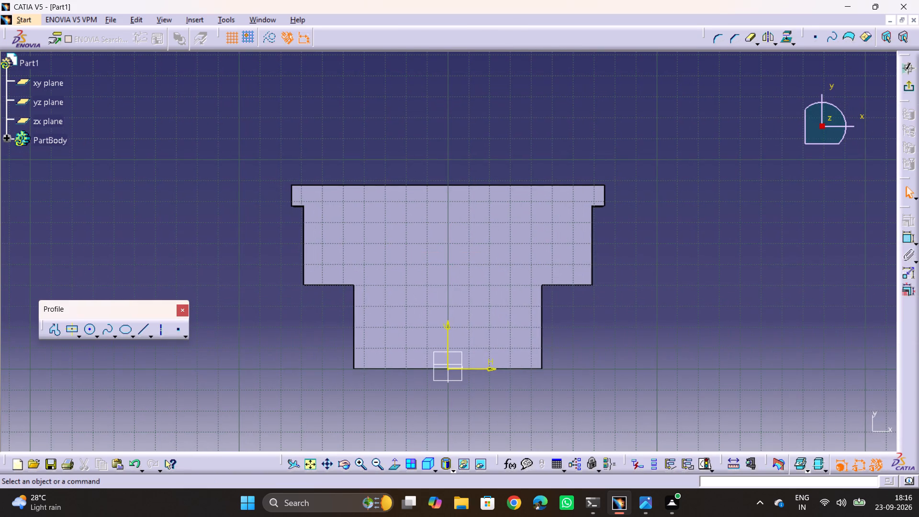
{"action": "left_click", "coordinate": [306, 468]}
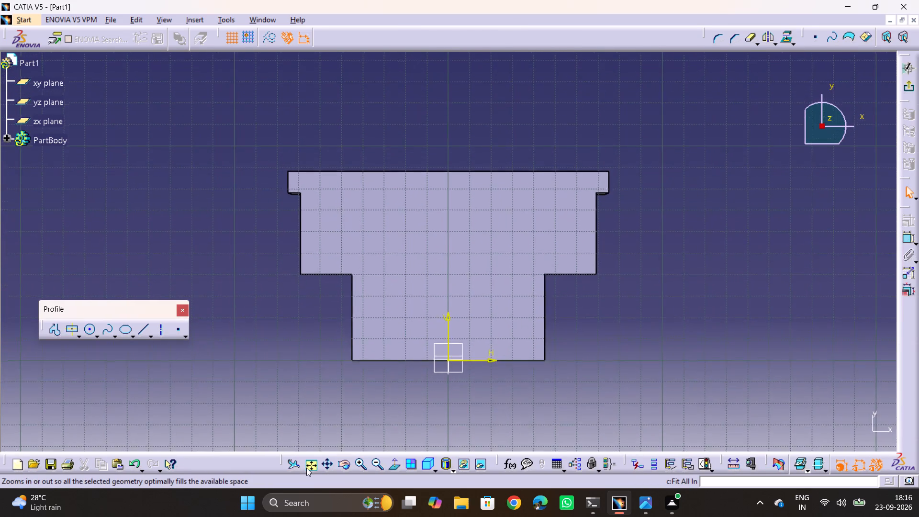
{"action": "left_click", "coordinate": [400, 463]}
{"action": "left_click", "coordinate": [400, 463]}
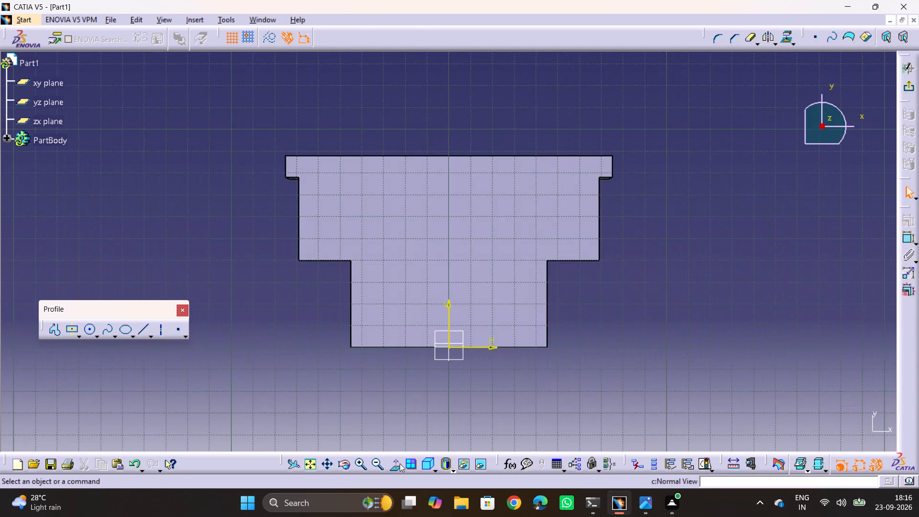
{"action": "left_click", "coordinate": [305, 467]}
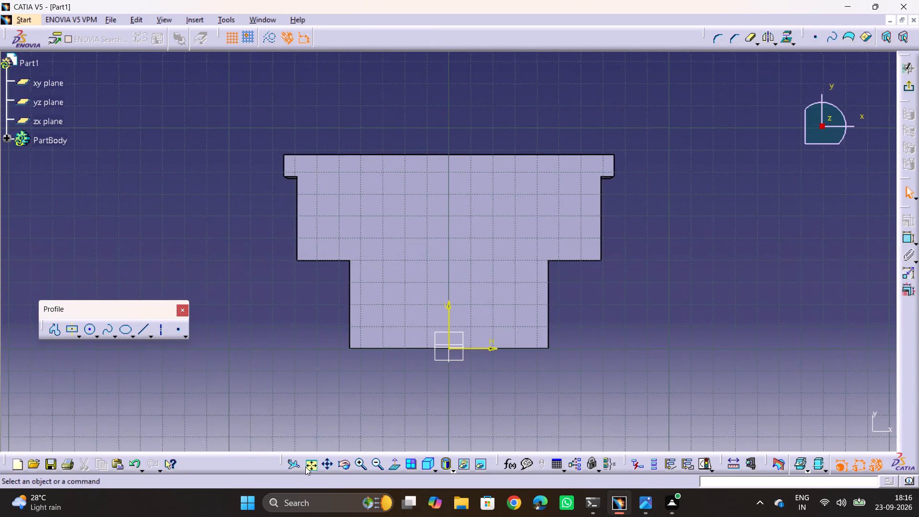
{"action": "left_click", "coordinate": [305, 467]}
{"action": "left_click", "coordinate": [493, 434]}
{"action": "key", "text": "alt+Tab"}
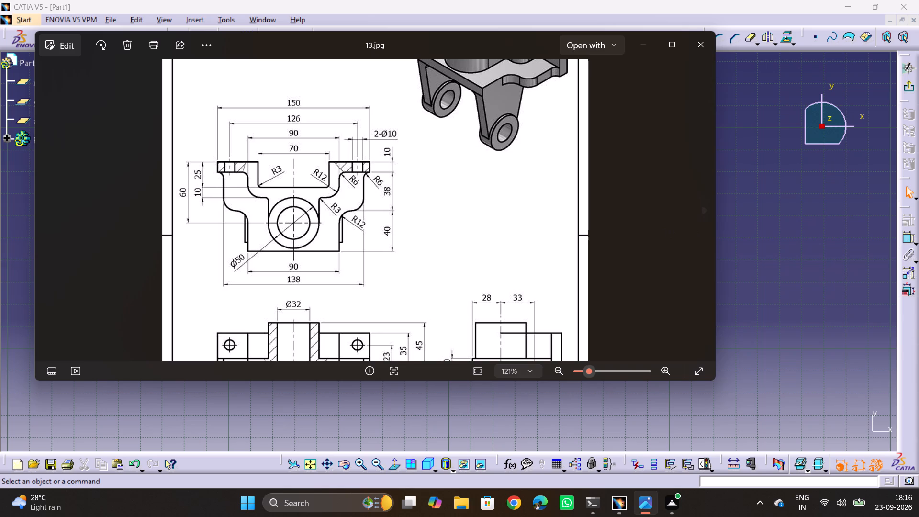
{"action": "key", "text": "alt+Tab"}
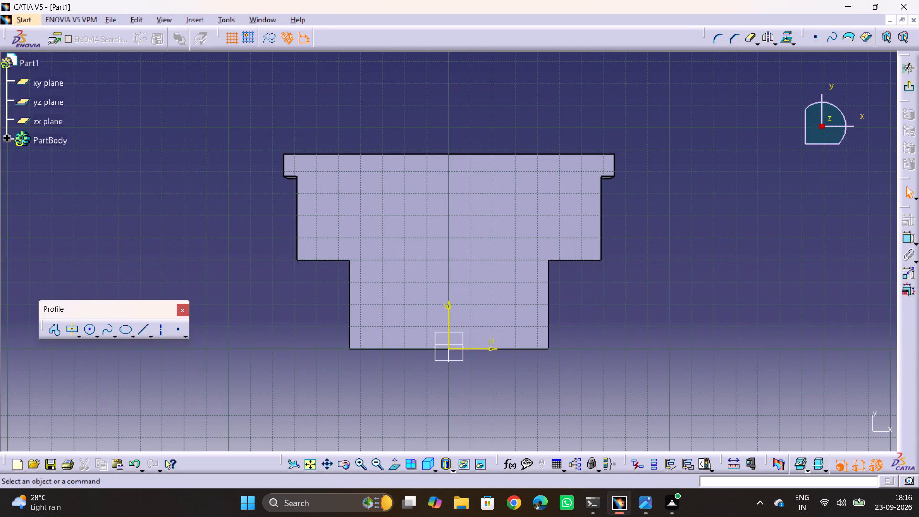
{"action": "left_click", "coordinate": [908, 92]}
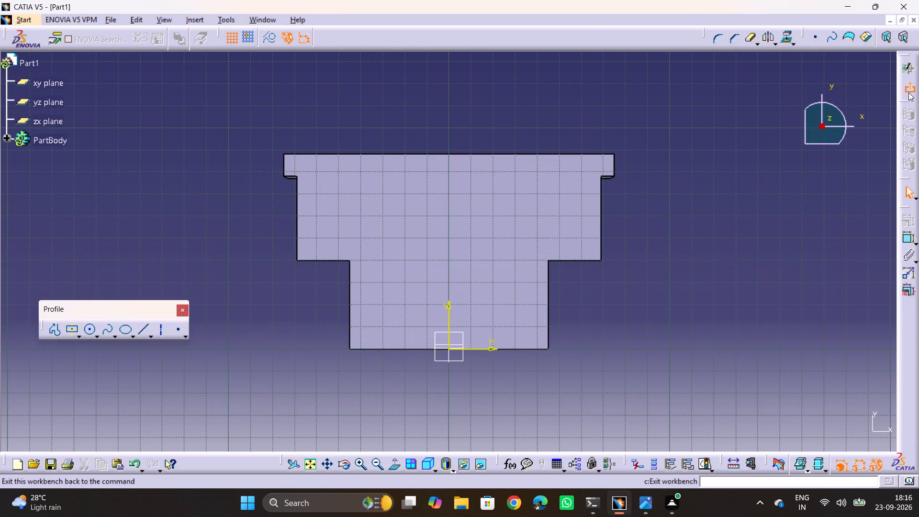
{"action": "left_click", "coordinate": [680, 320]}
Edge-fillet the two inner vertical corners where the plate's narrow section meets the wider middle section, with a 12 mm radius per drawing 13.jpg.
{"action": "middle_click_drag", "start_coordinate": [504, 371], "coordinate": [493, 370]}
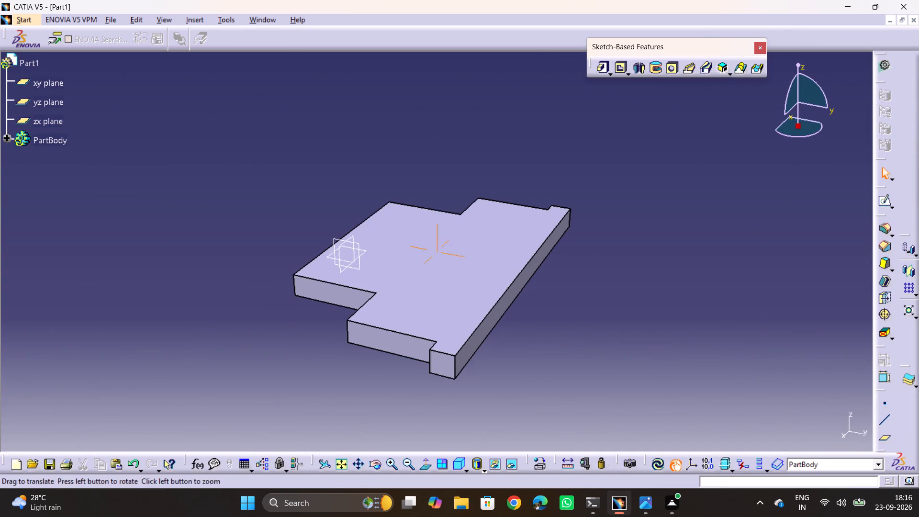
{"action": "middle_click_drag", "start_coordinate": [493, 370], "coordinate": [539, 346]}
{"action": "middle_click_drag", "start_coordinate": [494, 343], "coordinate": [705, 265]}
{"action": "left_click_drag", "start_coordinate": [493, 343], "coordinate": [705, 265]}
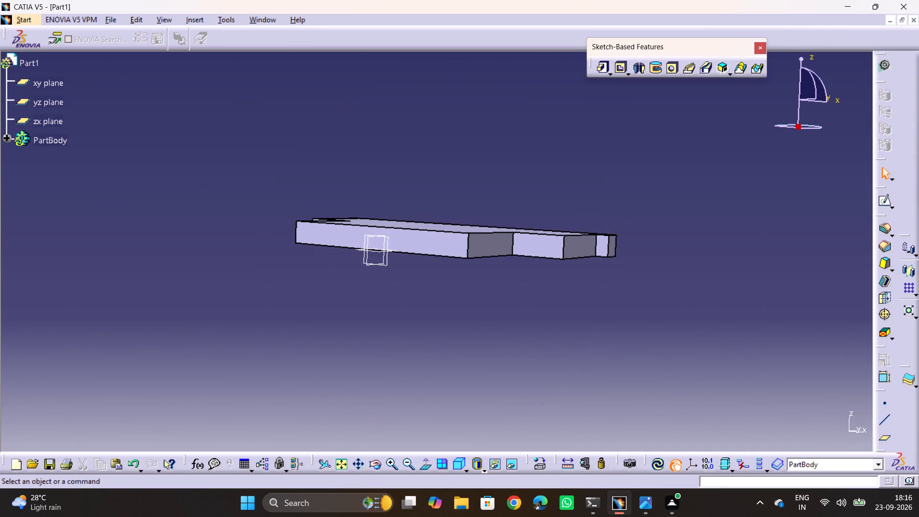
{"action": "middle_click_drag", "start_coordinate": [381, 140], "coordinate": [392, 301]}
{"action": "left_click_drag", "start_coordinate": [381, 140], "coordinate": [392, 301]}
{"action": "key", "text": "alt+Tab"}
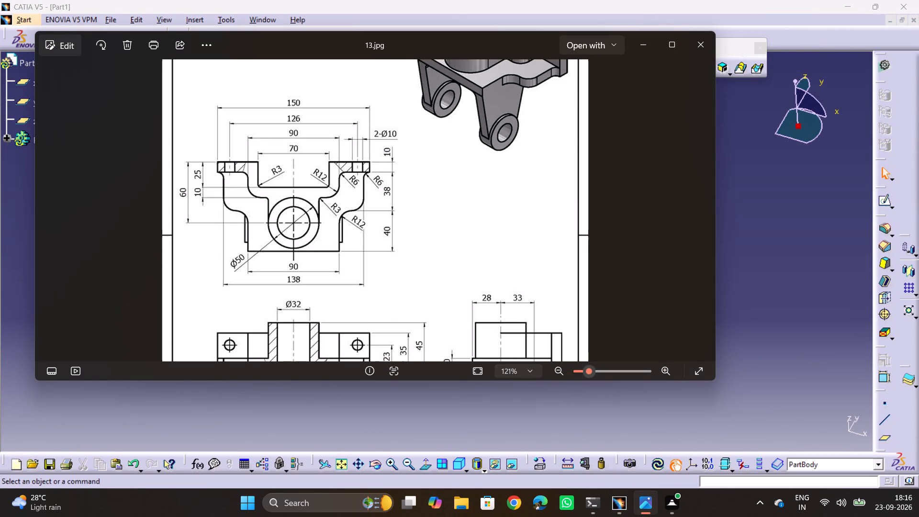
{"action": "key", "text": "alt+Tab"}
{"action": "left_click", "coordinate": [884, 227]}
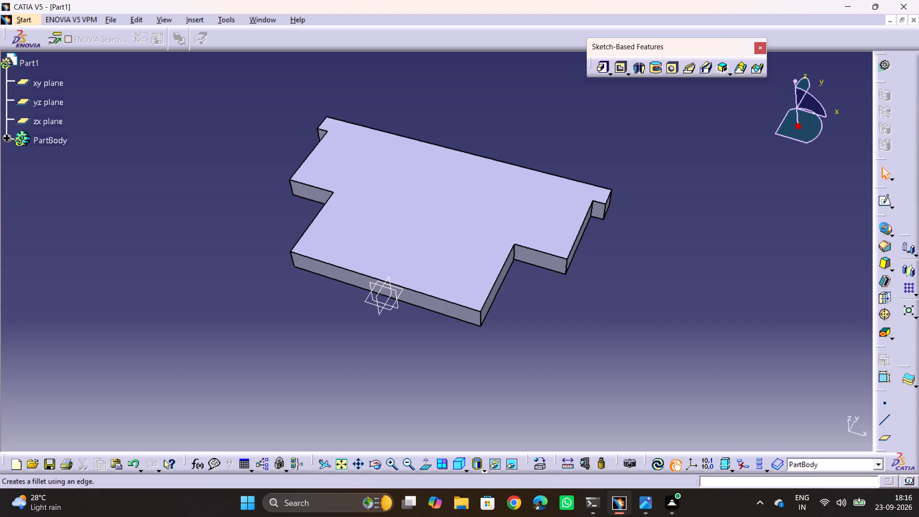
{"action": "key", "text": "alt+Tab"}
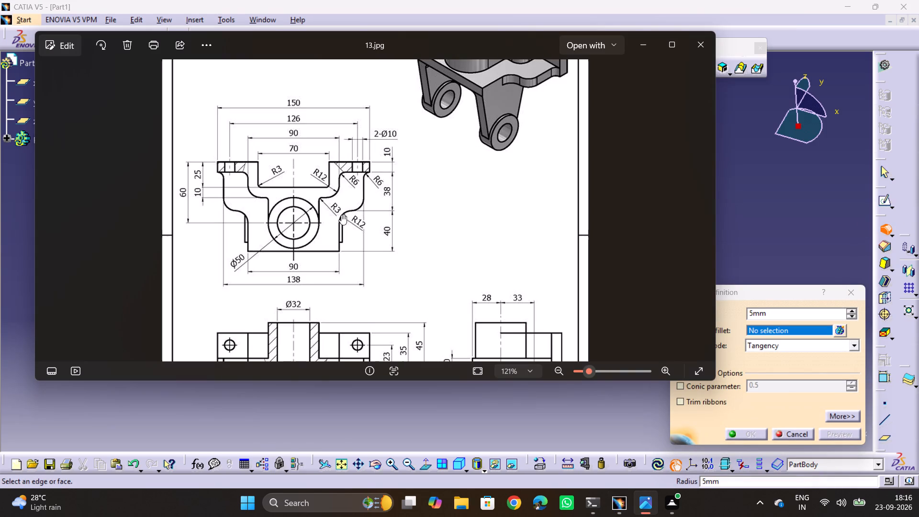
{"action": "key", "text": "alt+Tab"}
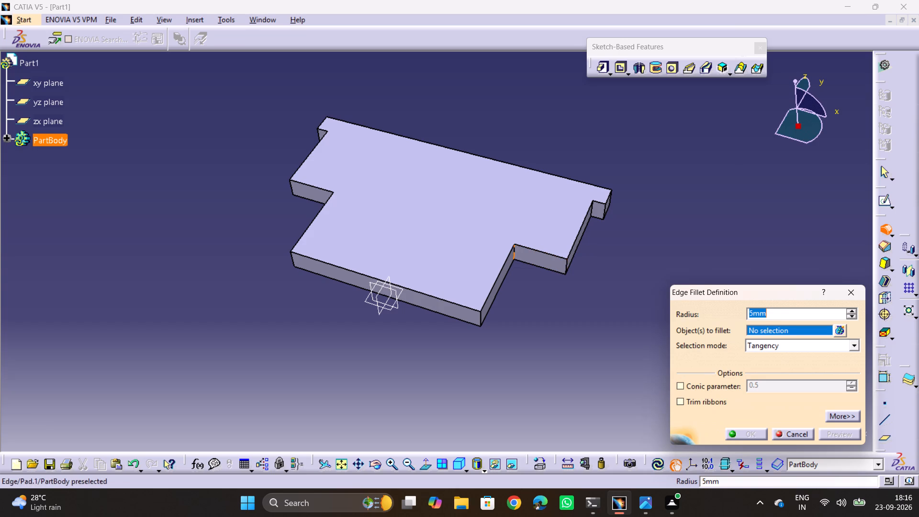
{"action": "left_click", "coordinate": [514, 252]}
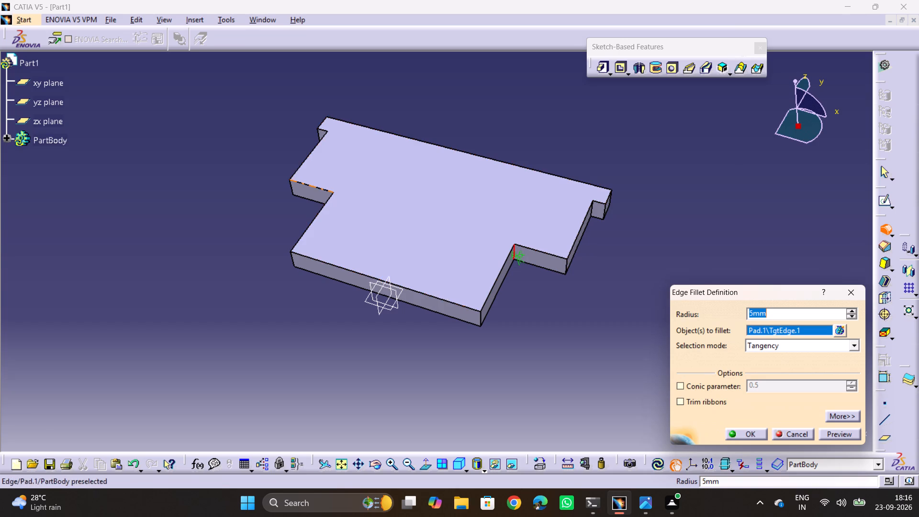
{"action": "middle_click_drag", "start_coordinate": [310, 260], "coordinate": [437, 247]}
{"action": "middle_click_drag", "start_coordinate": [359, 255], "coordinate": [661, 236]}
{"action": "left_click_drag", "start_coordinate": [359, 255], "coordinate": [661, 235]}
{"action": "scroll", "coordinate": [641, 242], "scroll_direction": "up", "scroll_amount": 1}
{"action": "left_click", "coordinate": [390, 192]}
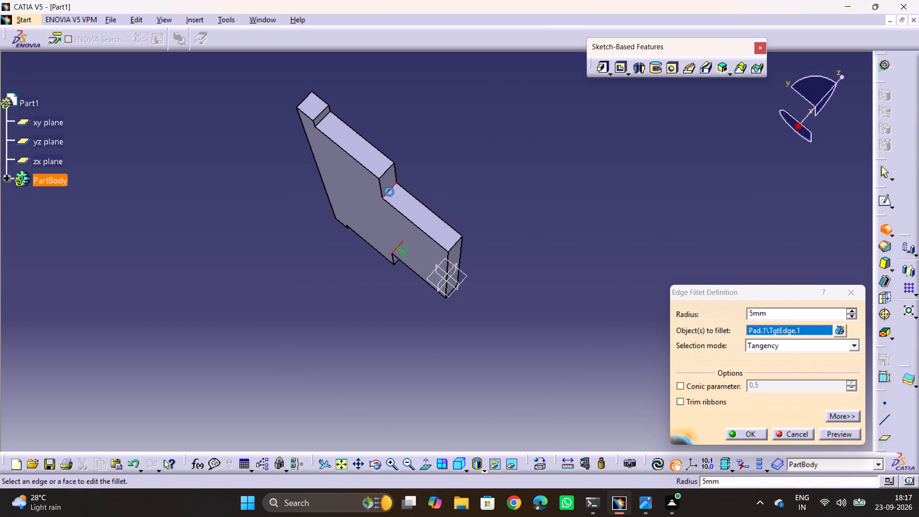
{"action": "type", "text": "12"}
{"action": "key", "text": "Return"}
{"action": "left_click", "coordinate": [740, 244]}
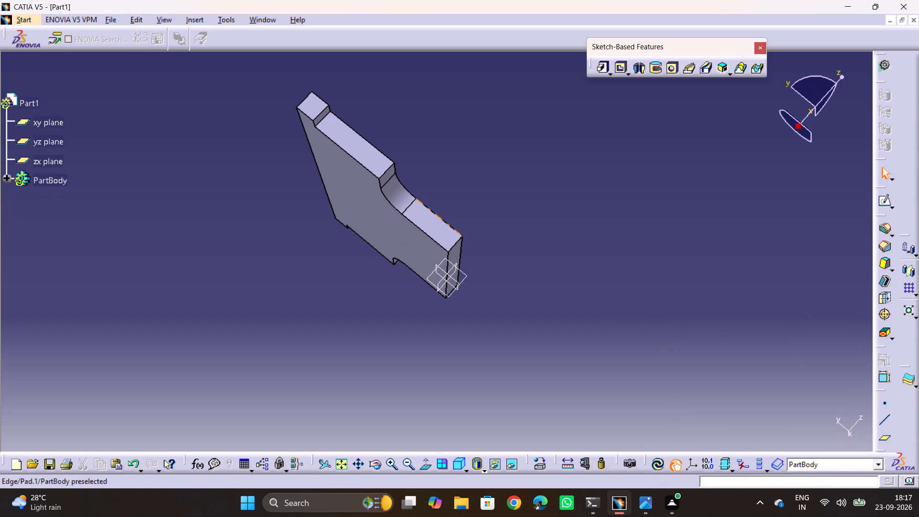
Edge-fillet the two outer vertical corners of the middle section, beside the existing fillets, with a 12 mm radius, checking drawing 13.jpg.
{"action": "middle_click_drag", "start_coordinate": [437, 112], "coordinate": [276, 190]}
{"action": "left_click_drag", "start_coordinate": [437, 112], "coordinate": [276, 190]}
{"action": "middle_click_drag", "start_coordinate": [638, 191], "coordinate": [532, 272]}
{"action": "left_click_drag", "start_coordinate": [641, 191], "coordinate": [543, 260]}
{"action": "middle_click_drag", "start_coordinate": [729, 133], "coordinate": [595, 188]}
{"action": "middle_click_drag", "start_coordinate": [550, 228], "coordinate": [466, 310]}
{"action": "left_click_drag", "start_coordinate": [550, 228], "coordinate": [468, 307]}
{"action": "key", "text": "alt+Tab"}
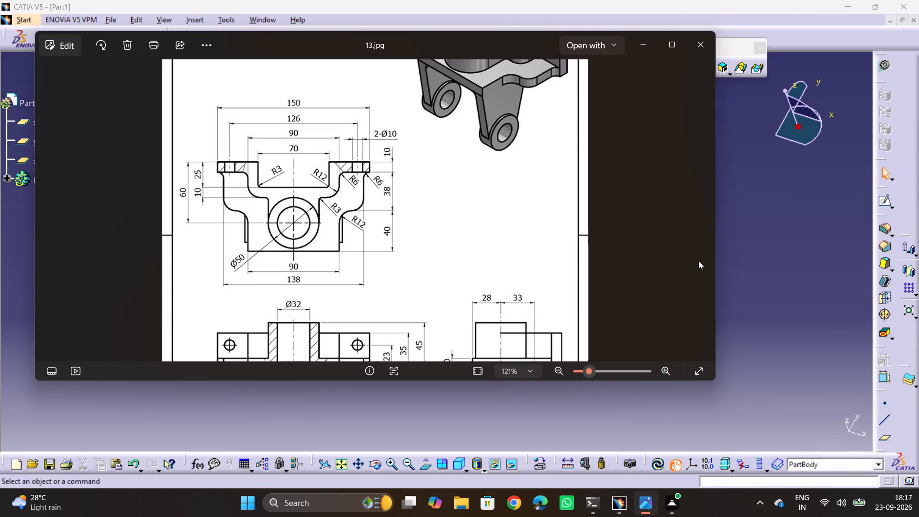
{"action": "middle_click_drag", "start_coordinate": [505, 226], "coordinate": [493, 206]}
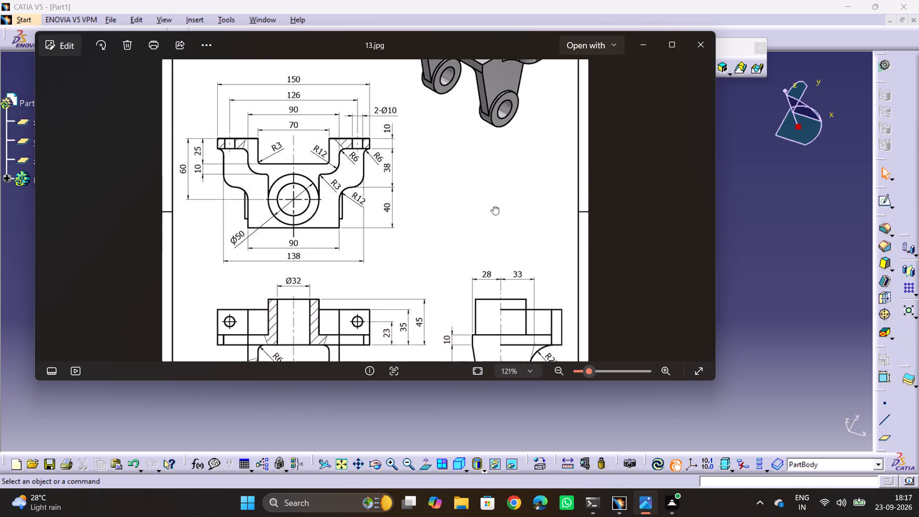
{"action": "middle_click_drag", "start_coordinate": [493, 206], "coordinate": [489, 228]}
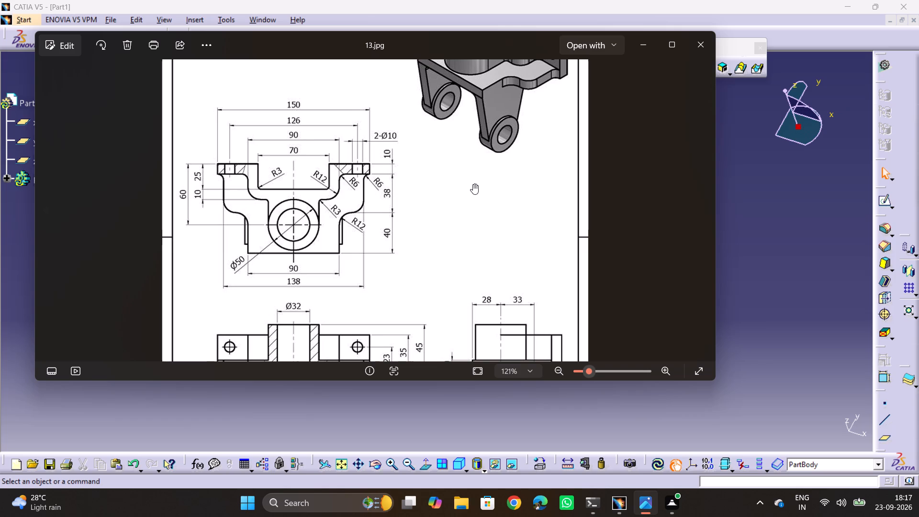
{"action": "key", "text": "alt+Tab"}
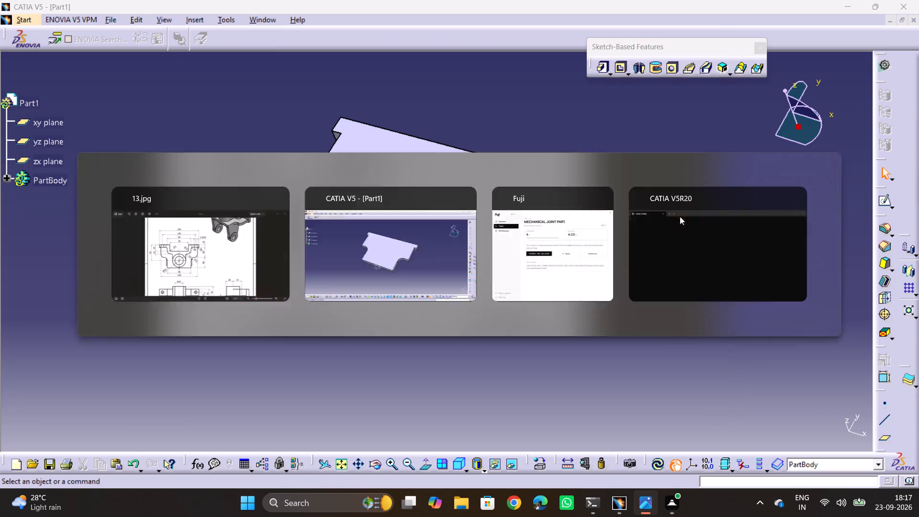
{"action": "key", "text": "alt+Tab"}
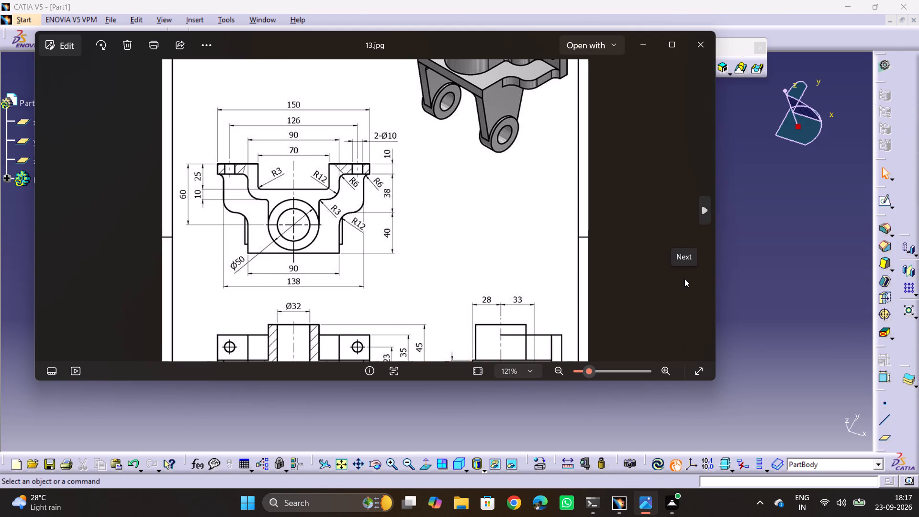
{"action": "key", "text": "alt+Tab"}
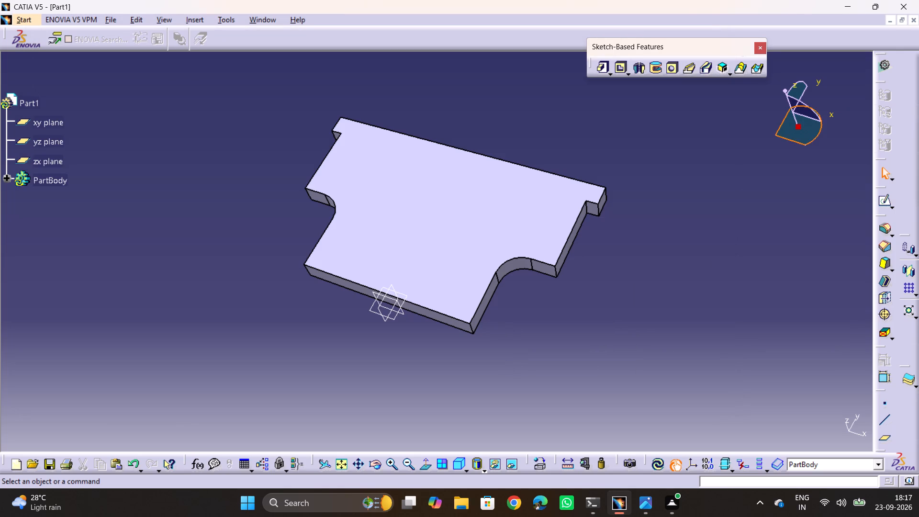
{"action": "left_click", "coordinate": [880, 221]}
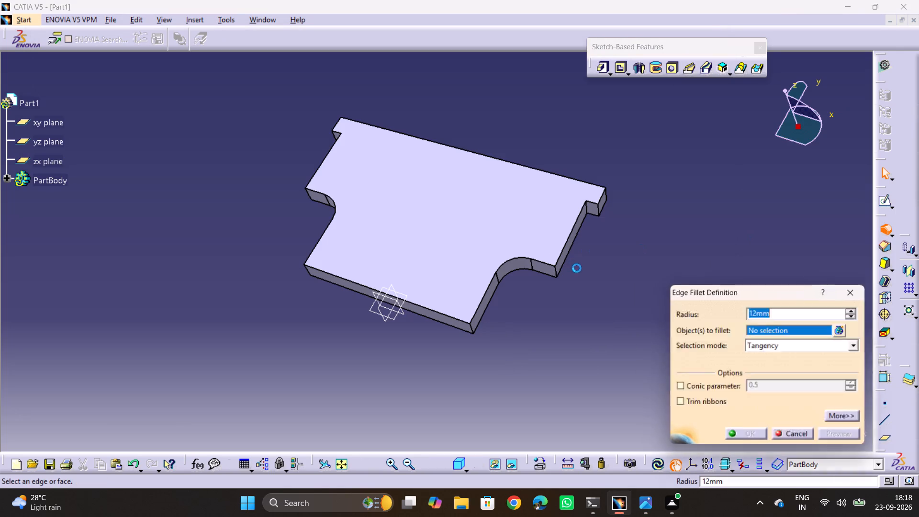
{"action": "left_click", "coordinate": [557, 271]}
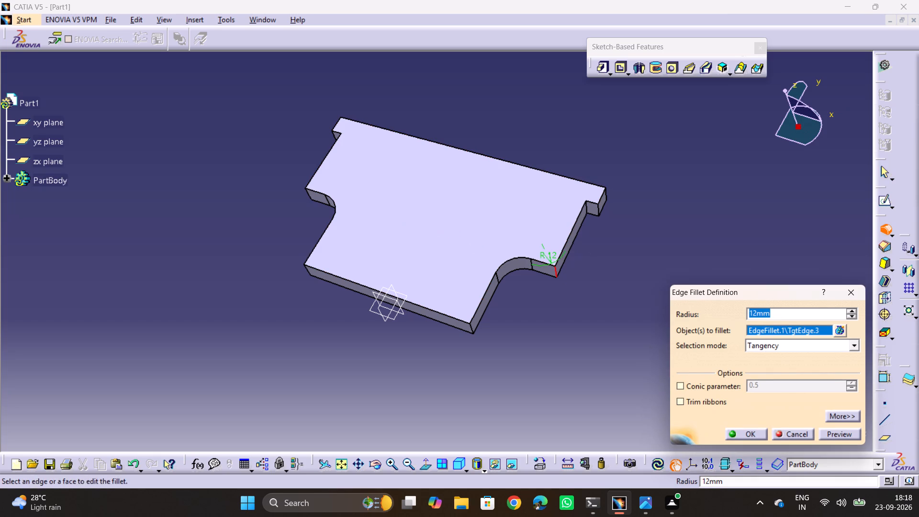
{"action": "left_click", "coordinate": [306, 193]}
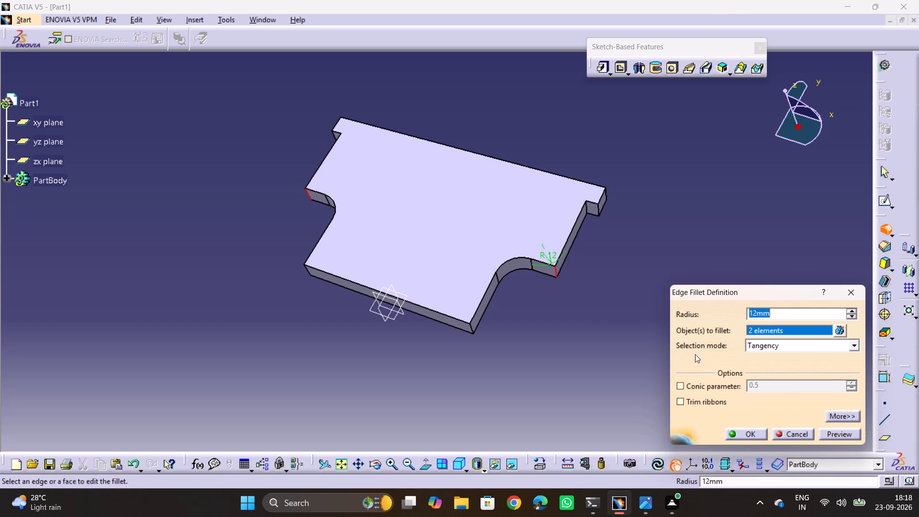
{"action": "left_click", "coordinate": [835, 431]}
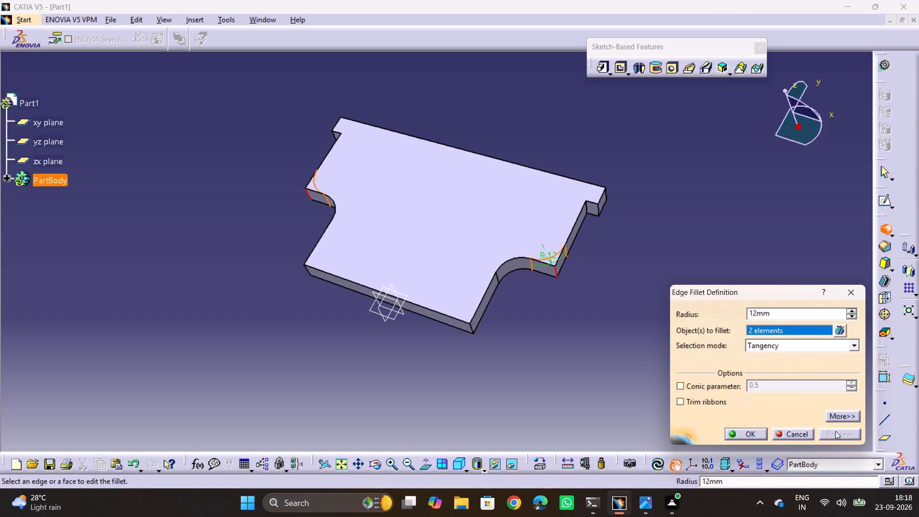
{"action": "key", "text": "alt+Tab"}
{"action": "key", "text": "alt+Tab"}
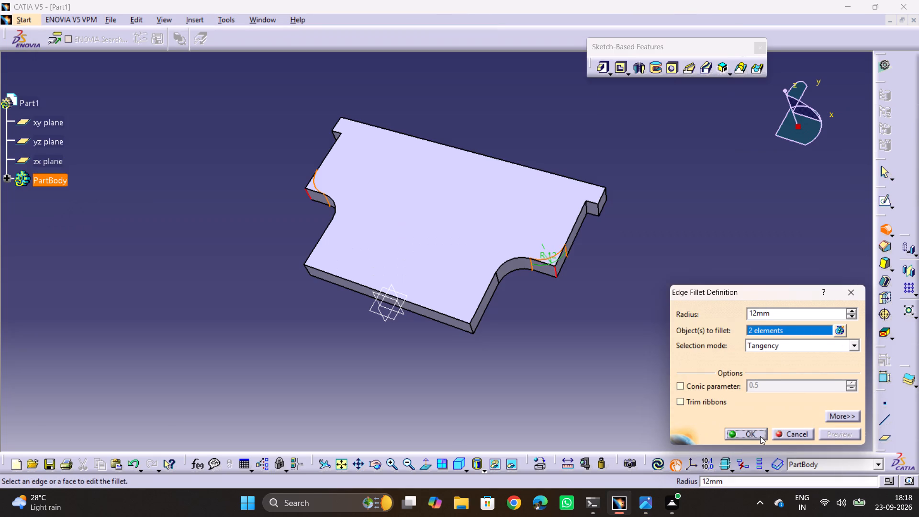
{"action": "left_click", "coordinate": [759, 436]}
{"action": "left_click", "coordinate": [639, 337]}
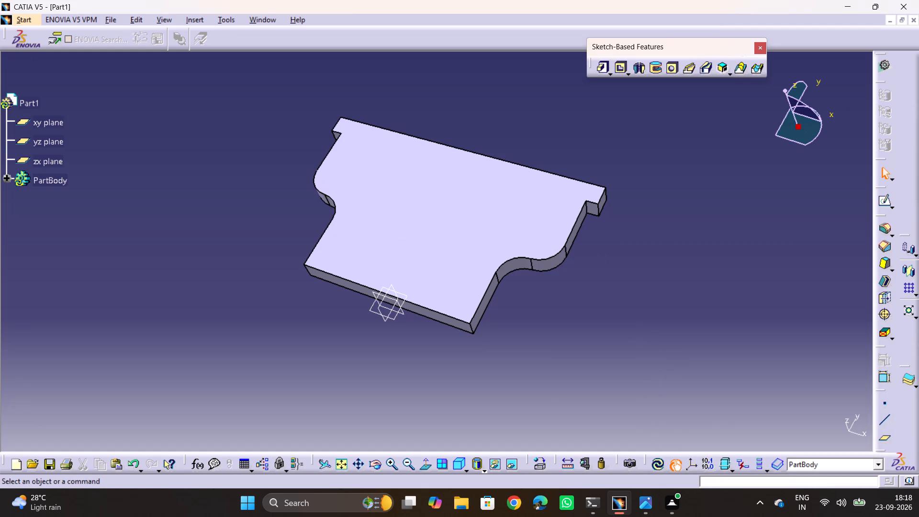
Edge-fillet the two inner vertical corners beneath the plate's wide end flange with a 6 mm radius.
{"action": "left_click", "coordinate": [885, 235]}
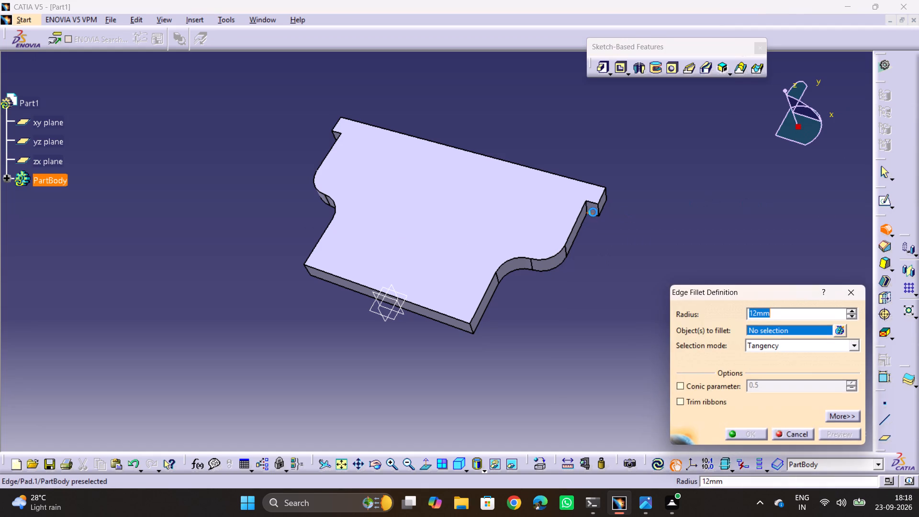
{"action": "left_click", "coordinate": [589, 209]}
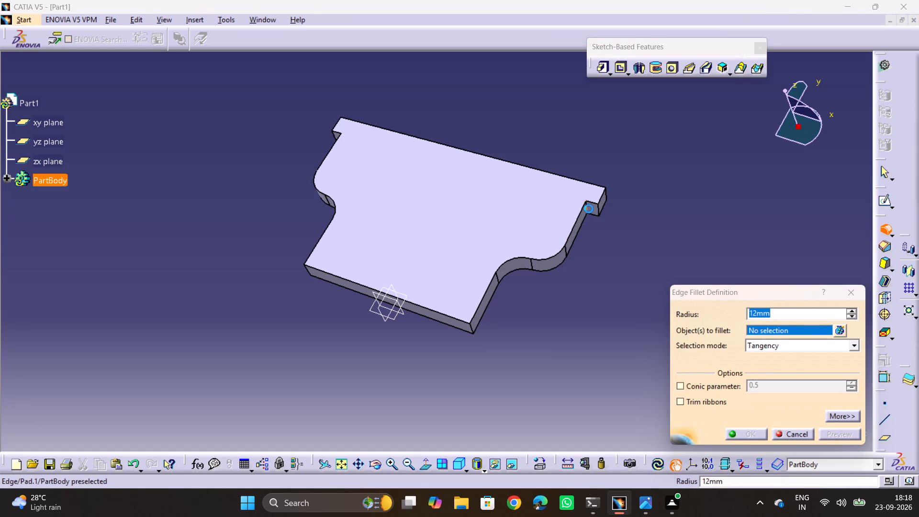
{"action": "middle_click_drag", "start_coordinate": [301, 194], "coordinate": [385, 260]}
{"action": "left_click_drag", "start_coordinate": [301, 194], "coordinate": [385, 260]}
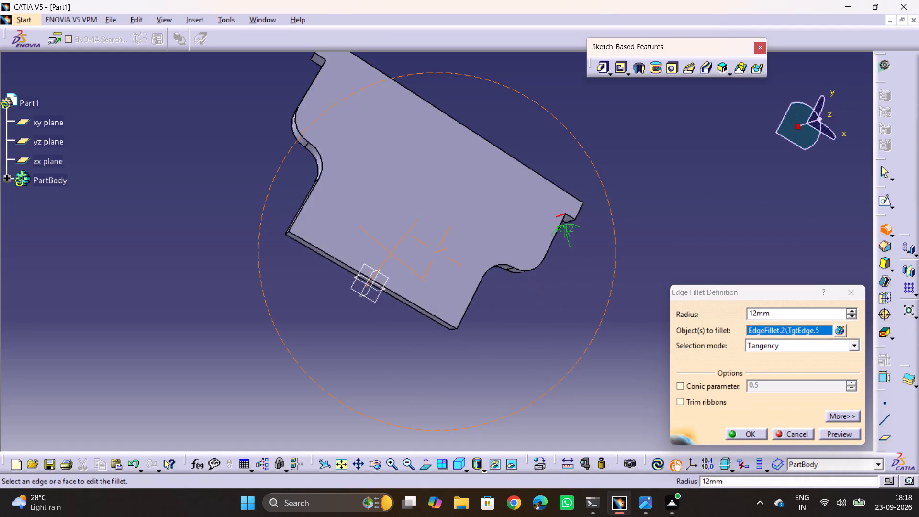
{"action": "middle_click_drag", "start_coordinate": [385, 260], "coordinate": [397, 284]}
{"action": "left_click_drag", "start_coordinate": [385, 260], "coordinate": [398, 285]}
{"action": "middle_click_drag", "start_coordinate": [315, 120], "coordinate": [426, 217]}
{"action": "middle_click_drag", "start_coordinate": [527, 290], "coordinate": [511, 289]}
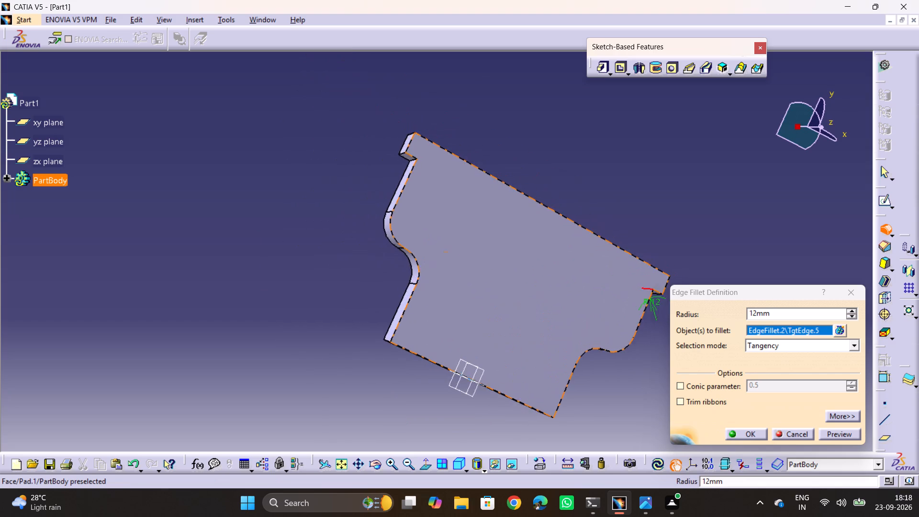
{"action": "middle_click_drag", "start_coordinate": [511, 289], "coordinate": [662, 167]}
{"action": "left_click_drag", "start_coordinate": [514, 262], "coordinate": [661, 167]}
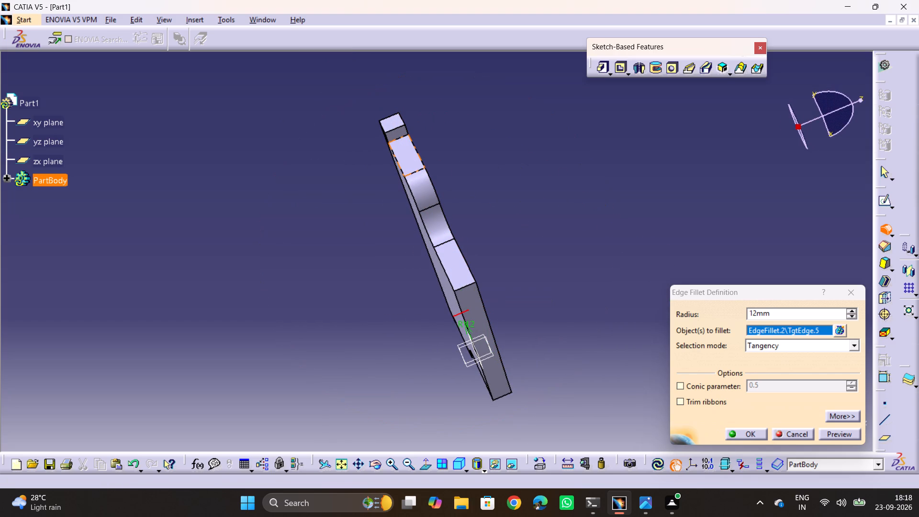
{"action": "left_click", "coordinate": [402, 139]}
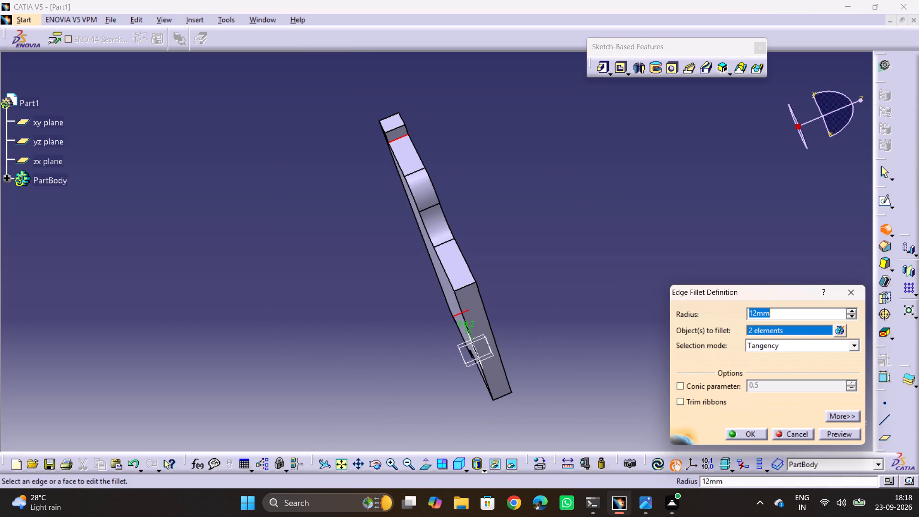
{"action": "key", "text": "6"}
{"action": "key", "text": "Return"}
{"action": "left_click_drag", "start_coordinate": [709, 263], "coordinate": [704, 264]}
Open a sketch on the plate's large top face, consulting drawing 13.jpg for the upright wall's outline.
{"action": "middle_click_drag", "start_coordinate": [425, 172], "coordinate": [390, 193]}
{"action": "left_click_drag", "start_coordinate": [425, 172], "coordinate": [390, 193]}
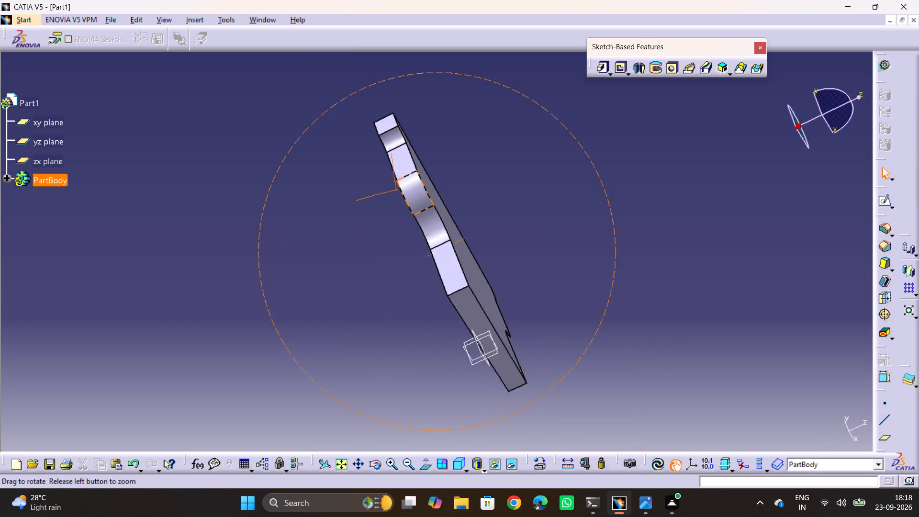
{"action": "middle_click_drag", "start_coordinate": [390, 193], "coordinate": [188, 278]}
{"action": "left_click_drag", "start_coordinate": [390, 193], "coordinate": [188, 278]}
{"action": "middle_click_drag", "start_coordinate": [420, 241], "coordinate": [355, 323]}
{"action": "key", "text": "alt+Tab"}
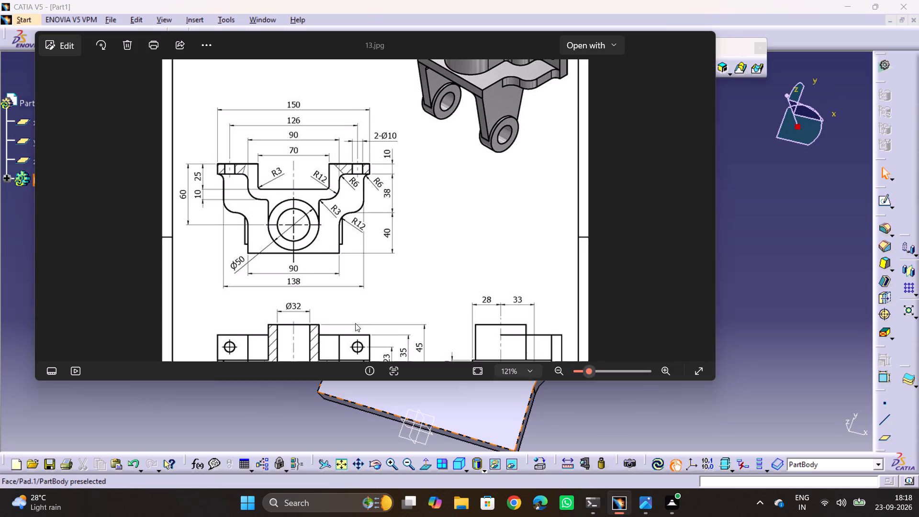
{"action": "key", "text": "alt+Tab"}
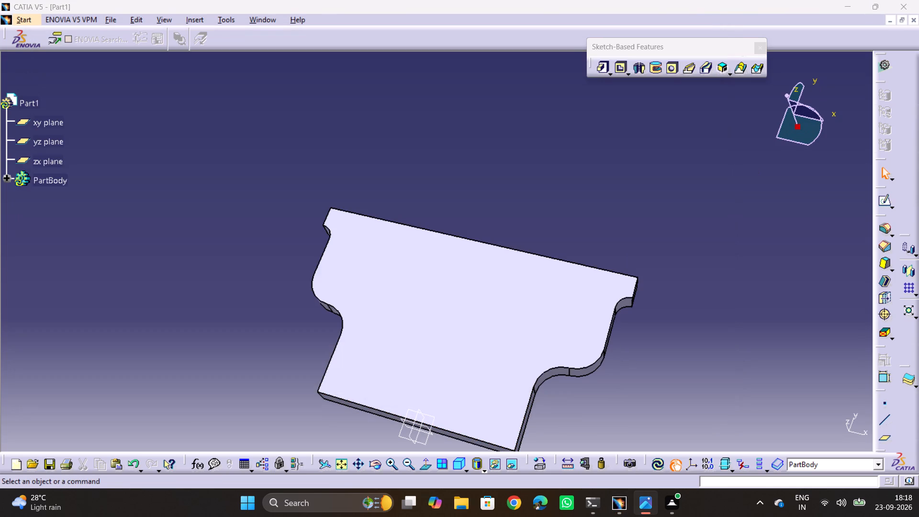
{"action": "left_click", "coordinate": [378, 295]}
{"action": "left_click", "coordinate": [891, 201]}
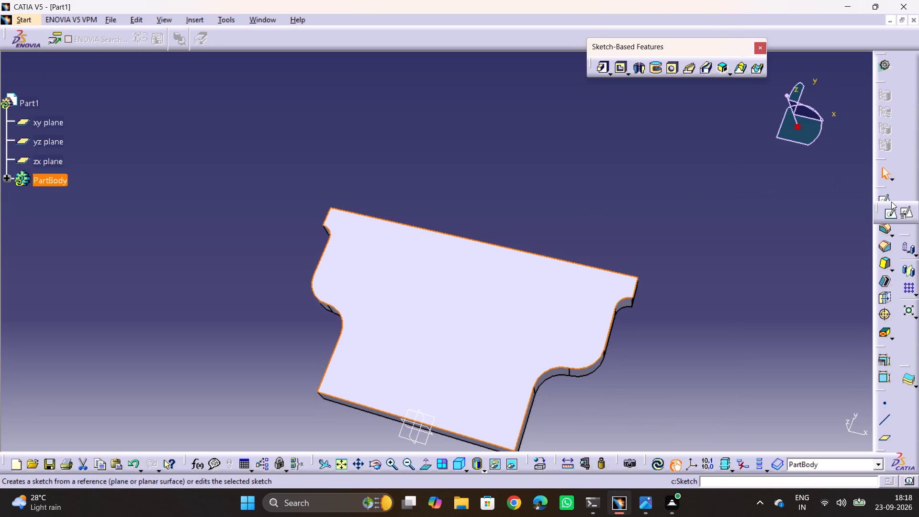
{"action": "left_click", "coordinate": [890, 216]}
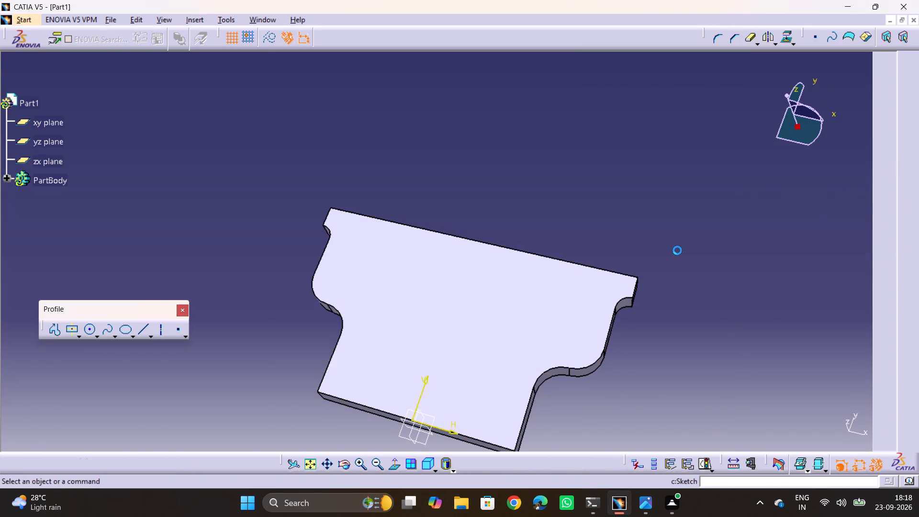
{"action": "key", "text": "alt+Tab"}
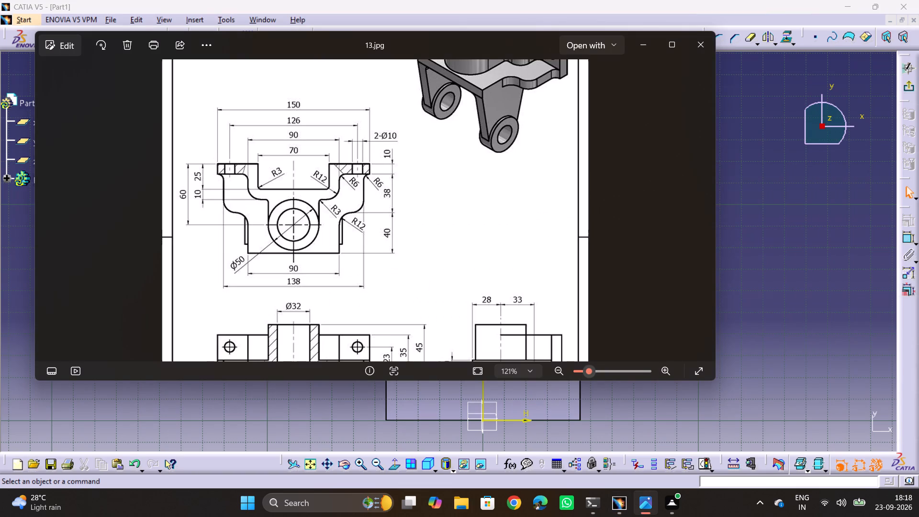
{"action": "key", "text": "alt+Tab"}
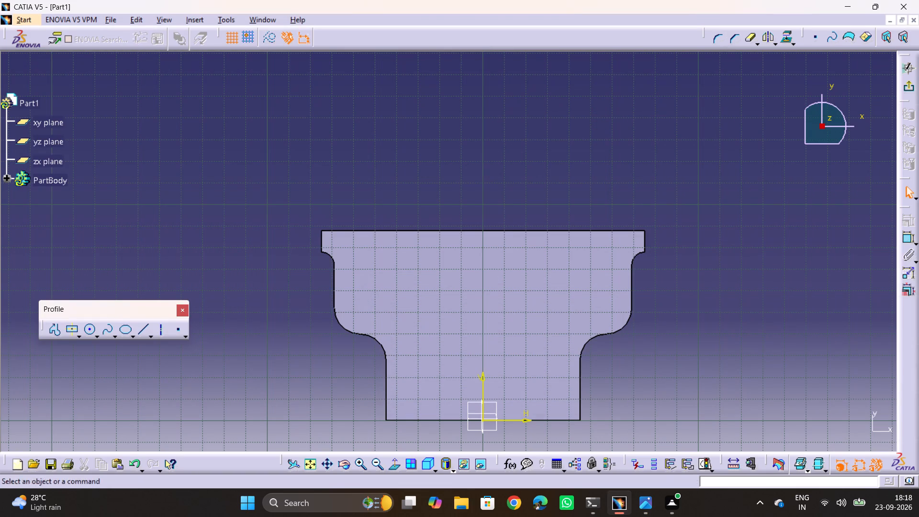
Project the plate's 150 mm long back edge and the two short end edges of its flange into the sketch.
{"action": "left_click", "coordinate": [785, 40]}
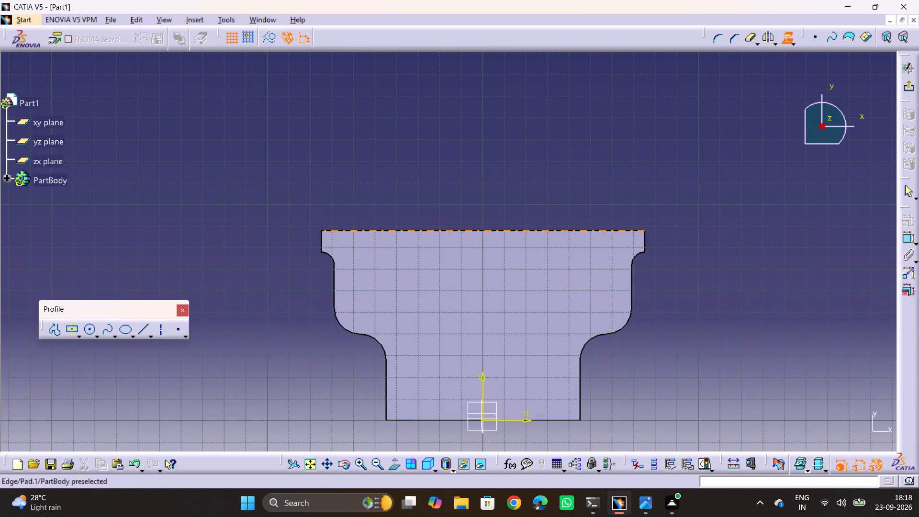
{"action": "left_click", "coordinate": [509, 233]}
{"action": "left_click", "coordinate": [592, 138]}
{"action": "key", "text": "alt+Tab"}
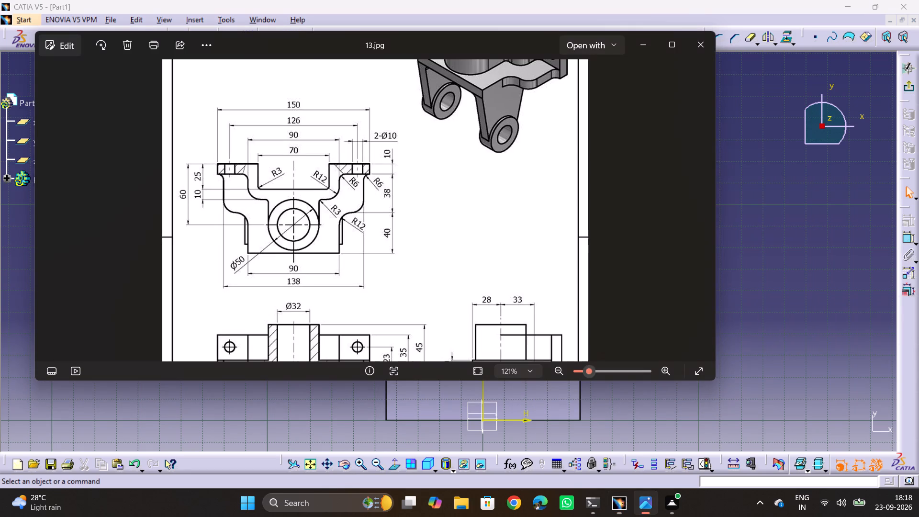
{"action": "key", "text": "alt+Tab"}
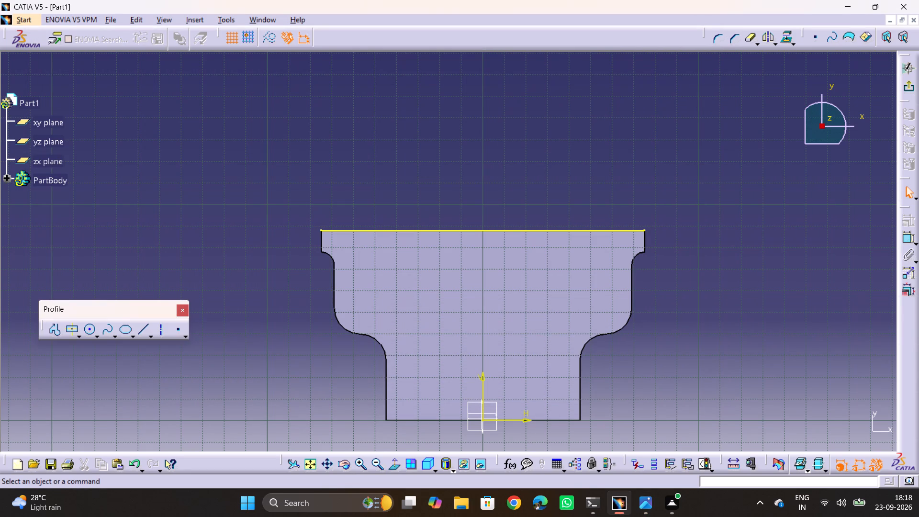
{"action": "double_click", "coordinate": [783, 37]}
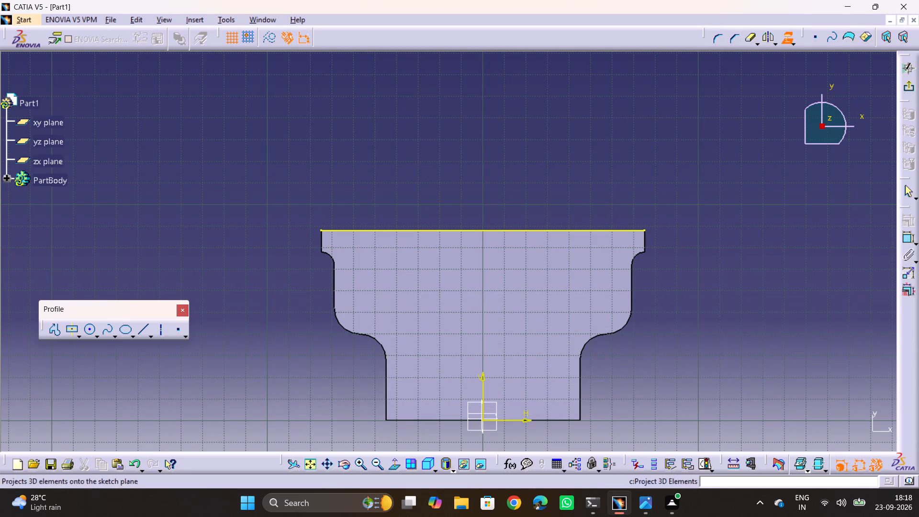
{"action": "left_click", "coordinate": [642, 244]}
{"action": "left_click", "coordinate": [322, 245]}
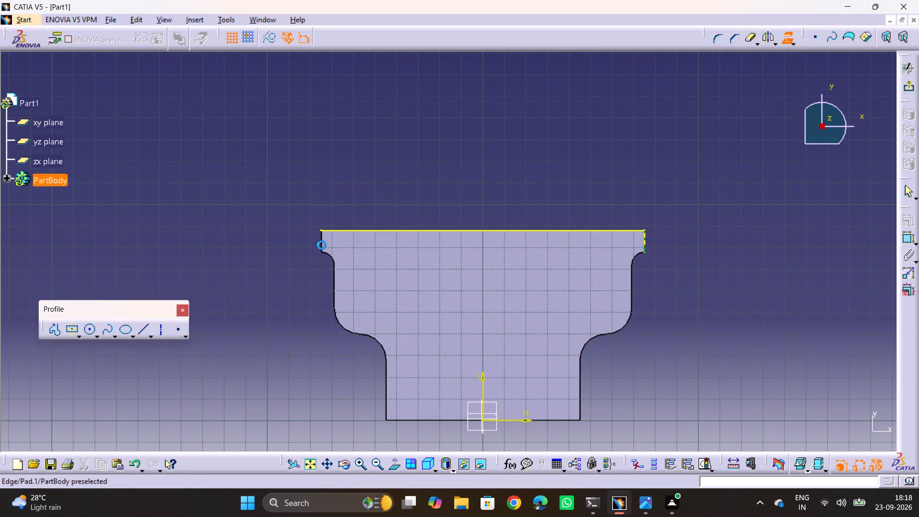
{"action": "double_click", "coordinate": [502, 116]}
{"action": "key", "text": "Escape"}
{"action": "key", "text": "Escape"}
{"action": "key", "text": "Escape"}
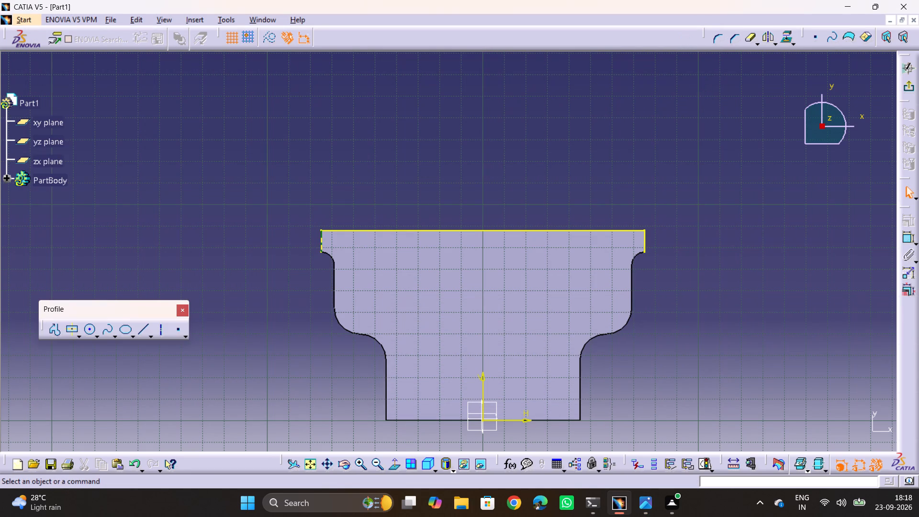
Sketch a horizontal line about 39 mm long inward from the lower end of the projected edge at H -75 mm.
{"action": "key", "text": "alt+Tab"}
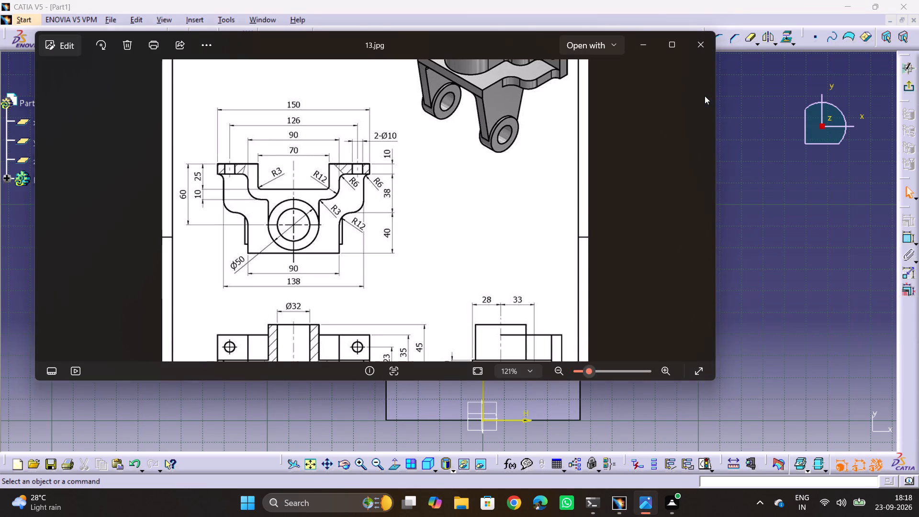
{"action": "key", "text": "alt+Tab"}
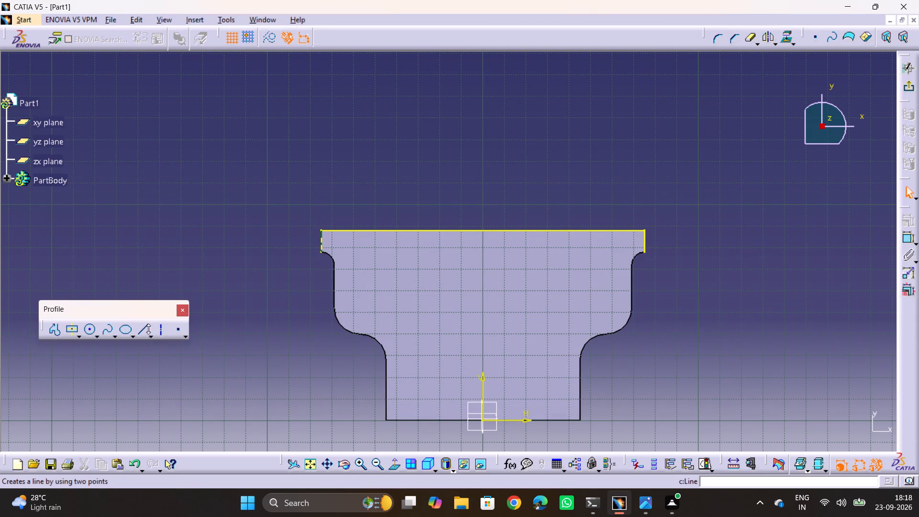
{"action": "left_click", "coordinate": [145, 328]}
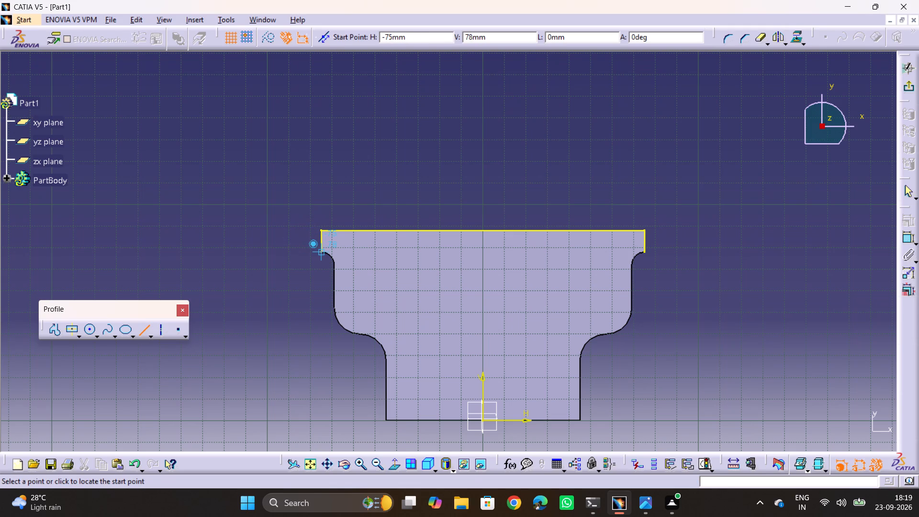
{"action": "left_click", "coordinate": [322, 253]}
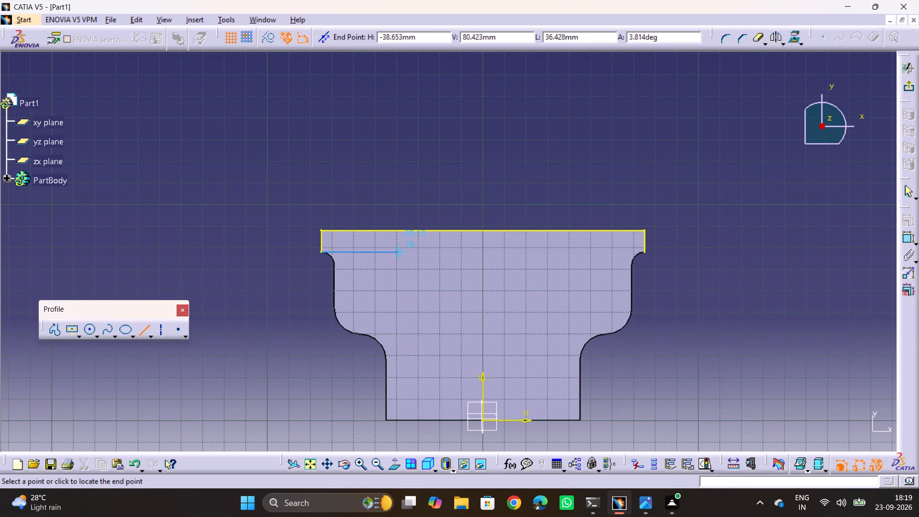
{"action": "left_click", "coordinate": [404, 254]}
{"action": "left_click", "coordinate": [419, 183]}
Examine the isometric, top, front and side views in drawing 13.jpg for the wall's stepped profile and dimensions.
{"action": "key", "text": "alt+Tab"}
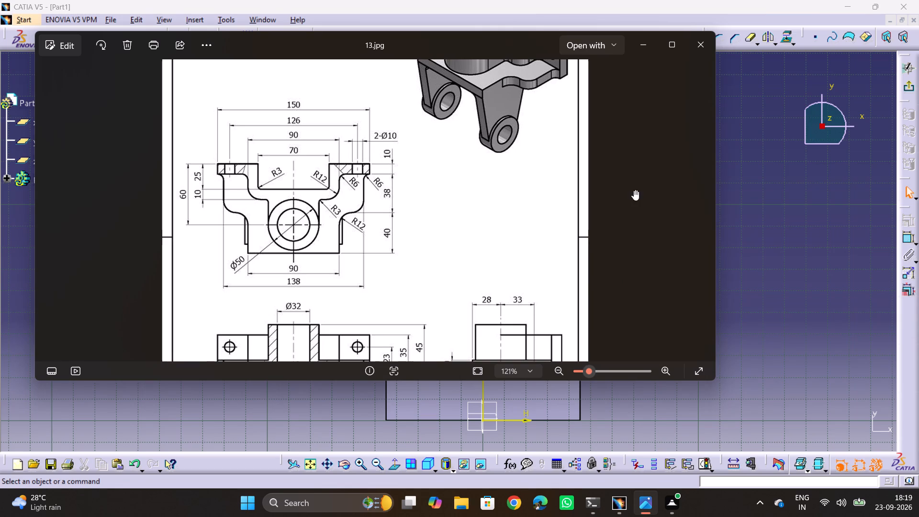
{"action": "middle_click_drag", "start_coordinate": [536, 156], "coordinate": [529, 259]}
{"action": "middle_click", "coordinate": [529, 259]}
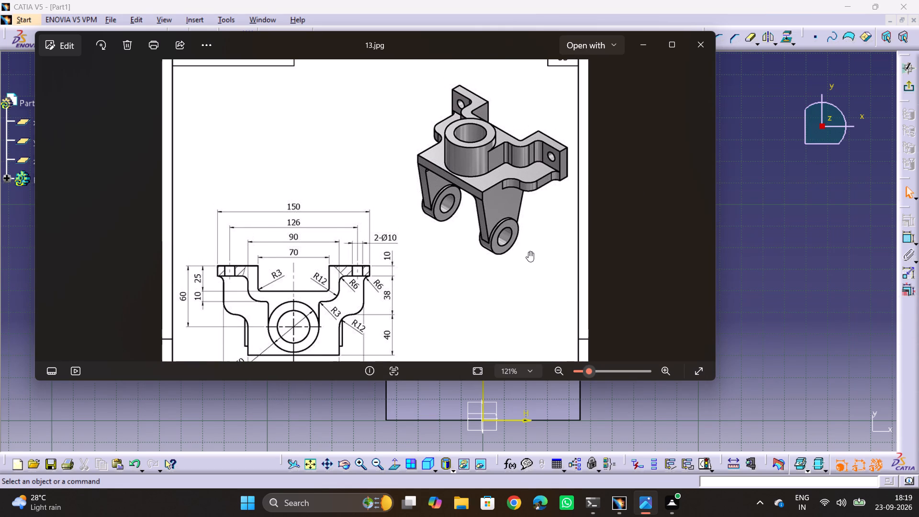
{"action": "middle_click_drag", "start_coordinate": [522, 256], "coordinate": [527, 155]}
{"action": "middle_click_drag", "start_coordinate": [486, 269], "coordinate": [518, 147]}
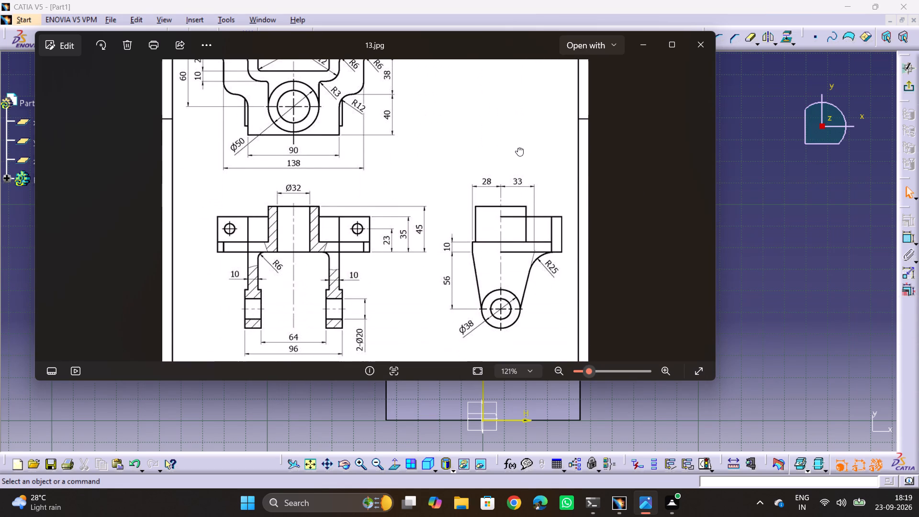
{"action": "middle_click_drag", "start_coordinate": [518, 147], "coordinate": [515, 163]}
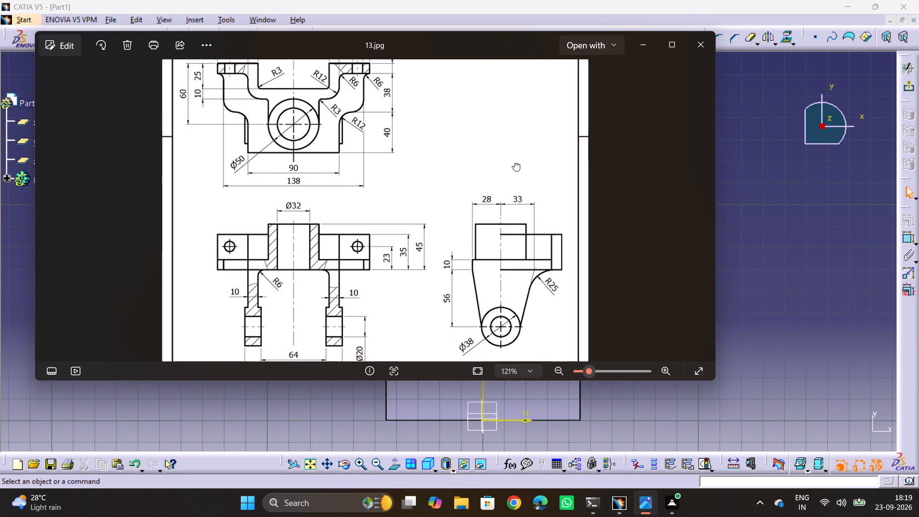
{"action": "middle_click_drag", "start_coordinate": [515, 163], "coordinate": [531, 194]}
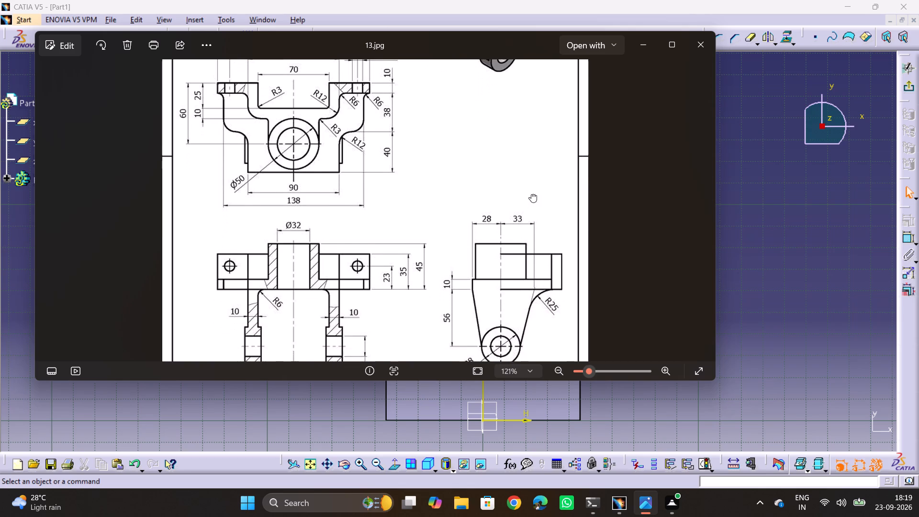
{"action": "middle_click_drag", "start_coordinate": [531, 194], "coordinate": [535, 233]}
{"action": "middle_click_drag", "start_coordinate": [542, 296], "coordinate": [536, 267]}
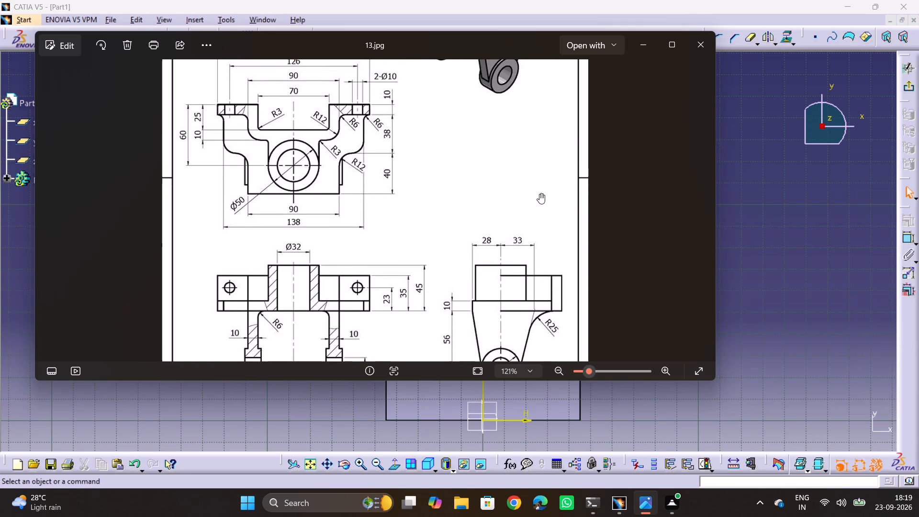
{"action": "left_click", "coordinate": [471, 204]}
{"action": "middle_click_drag", "start_coordinate": [470, 199], "coordinate": [488, 306]}
{"action": "middle_click_drag", "start_coordinate": [514, 282], "coordinate": [501, 297]}
{"action": "middle_click_drag", "start_coordinate": [433, 277], "coordinate": [435, 270]}
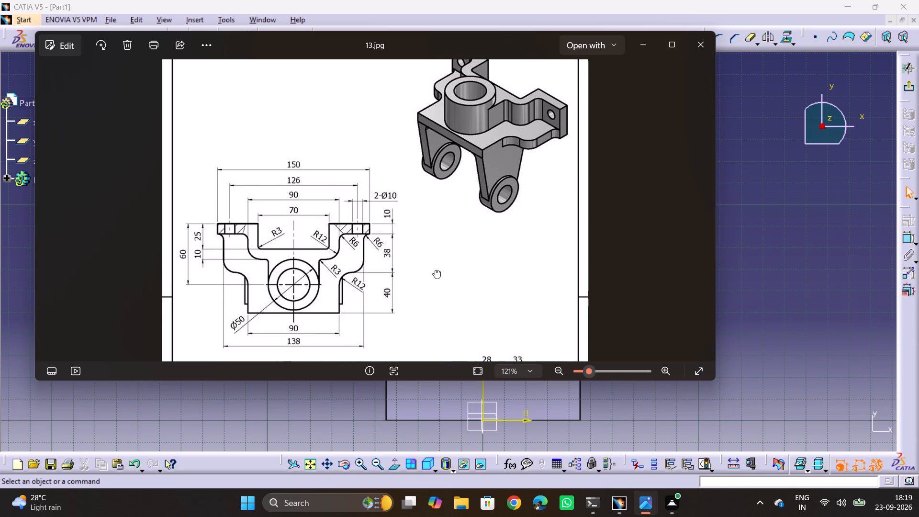
{"action": "middle_click_drag", "start_coordinate": [435, 270], "coordinate": [444, 253]}
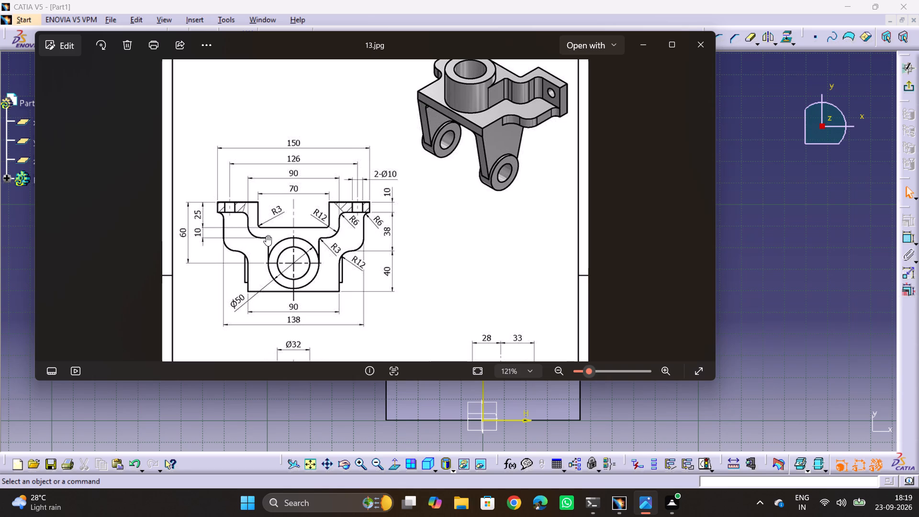
Sketch a vertical line about 25 mm long down from the inner end of the horizontal line.
{"action": "key", "text": "alt+Tab"}
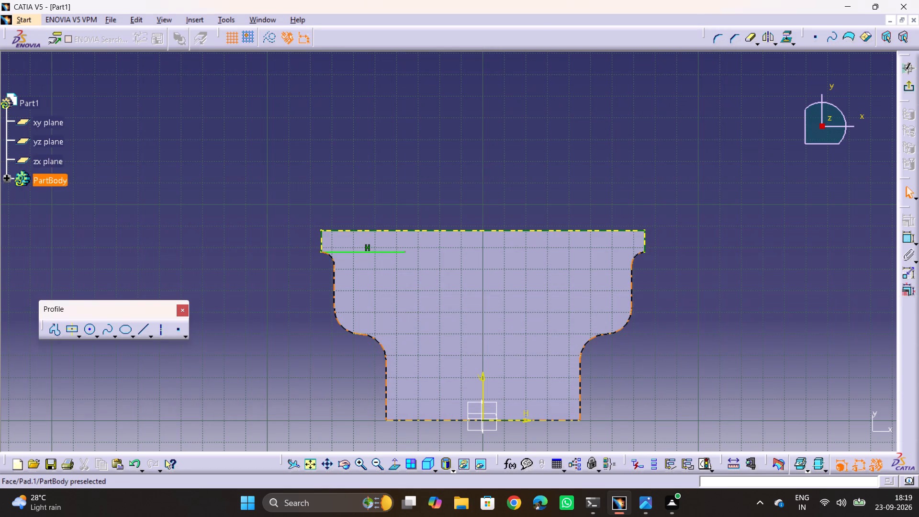
{"action": "left_click", "coordinate": [139, 333]}
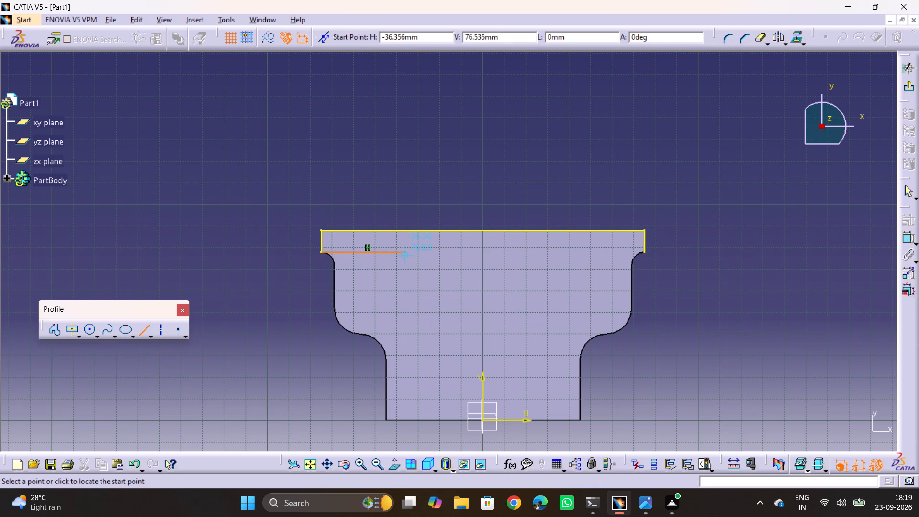
{"action": "left_click", "coordinate": [405, 252]}
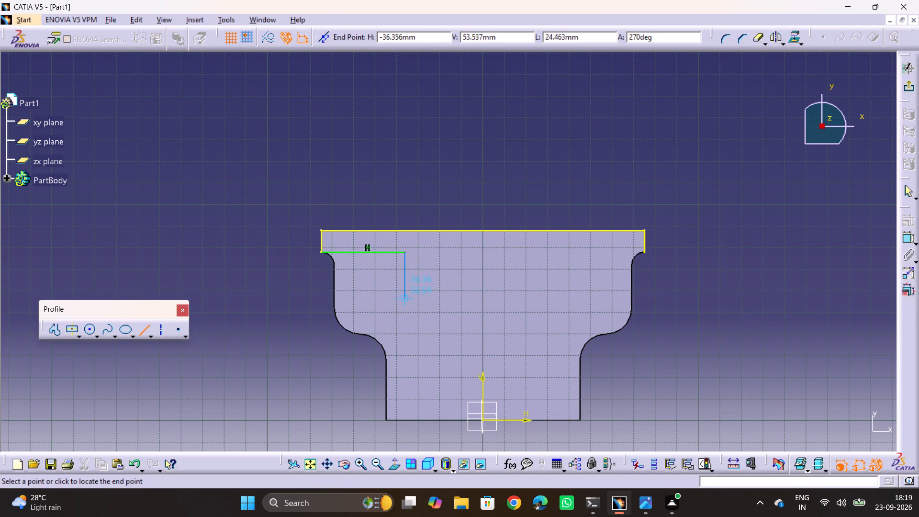
{"action": "left_click", "coordinate": [403, 306]}
{"action": "left_click", "coordinate": [298, 323]}
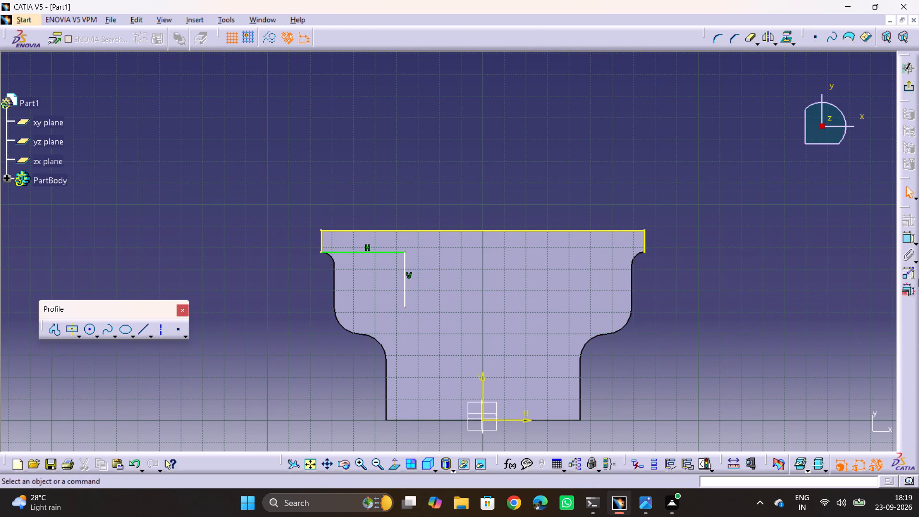
Dimension the lower end of the vertical line 35 mm from the projected back edge, checking the value in drawing 13.jpg.
{"action": "key", "text": "alt+Tab"}
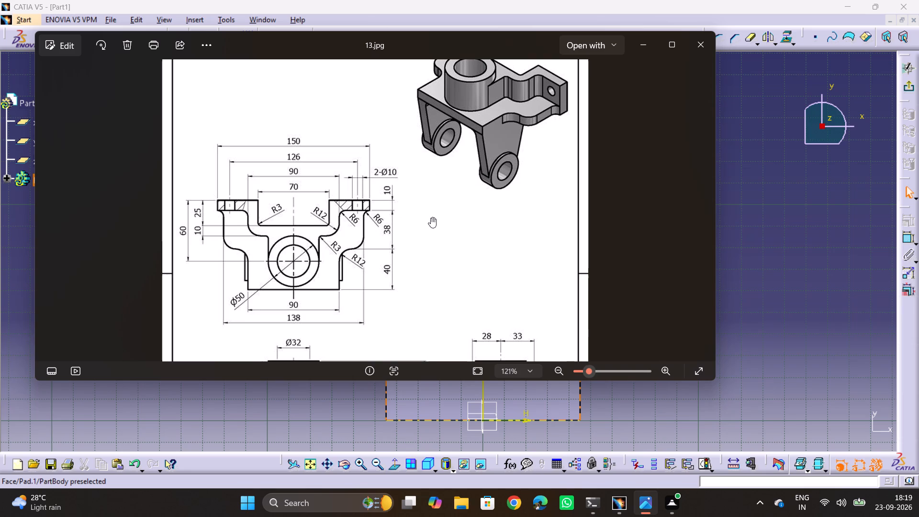
{"action": "key", "text": "alt+Tab"}
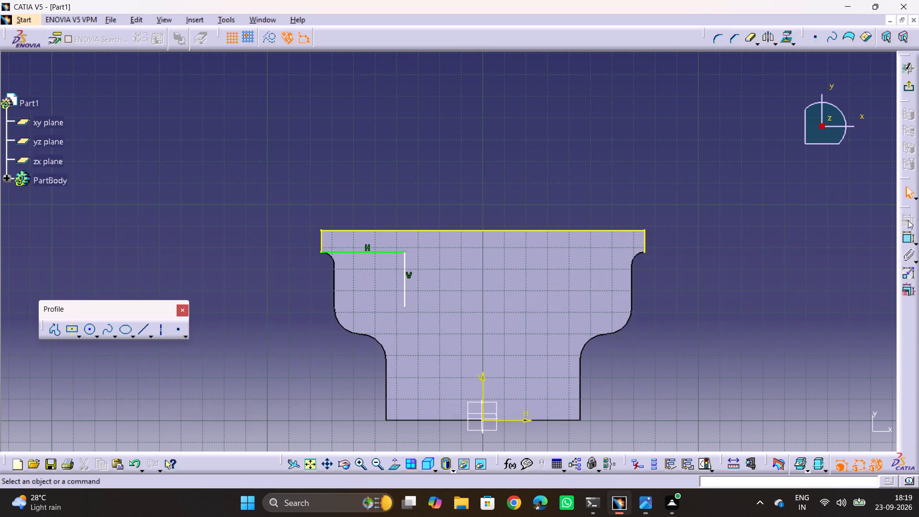
{"action": "left_click", "coordinate": [907, 237]}
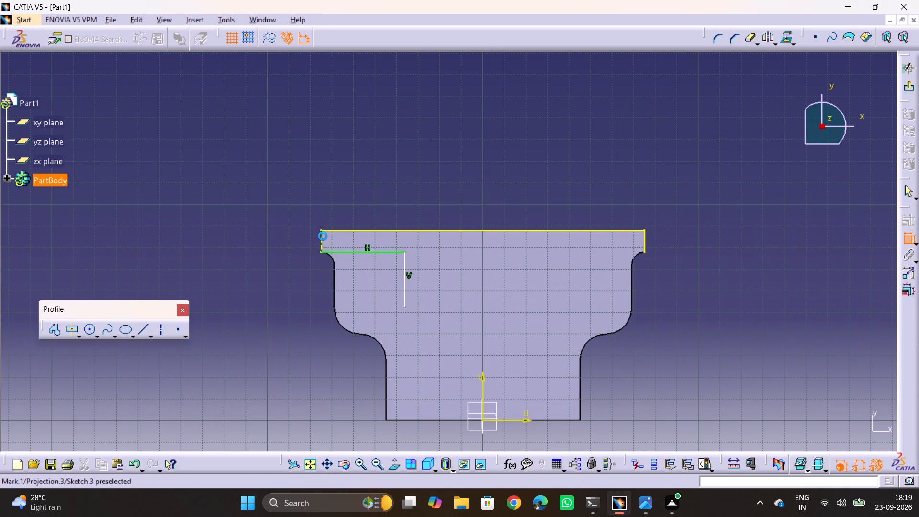
{"action": "left_click", "coordinate": [332, 229]}
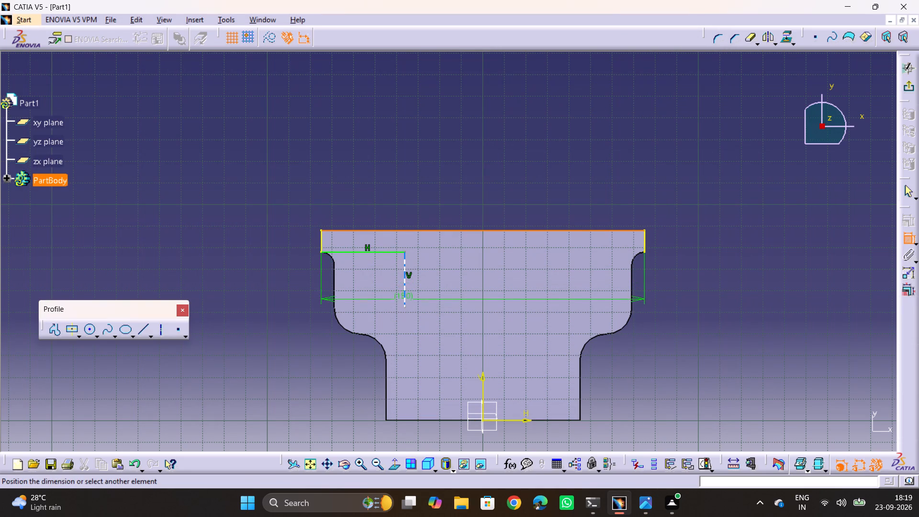
{"action": "left_click", "coordinate": [405, 306]}
{"action": "left_click", "coordinate": [260, 272]}
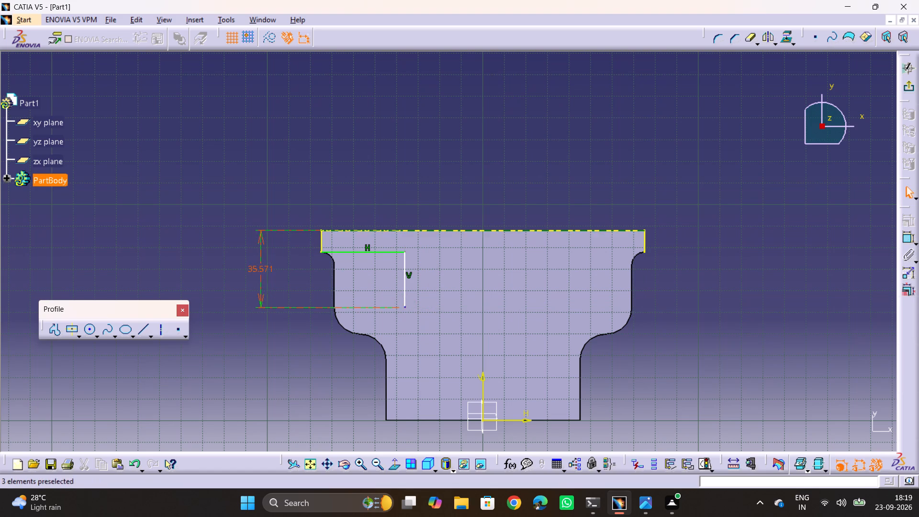
{"action": "double_click", "coordinate": [263, 267]}
{"action": "type", "text": "35"}
{"action": "key", "text": "Return"}
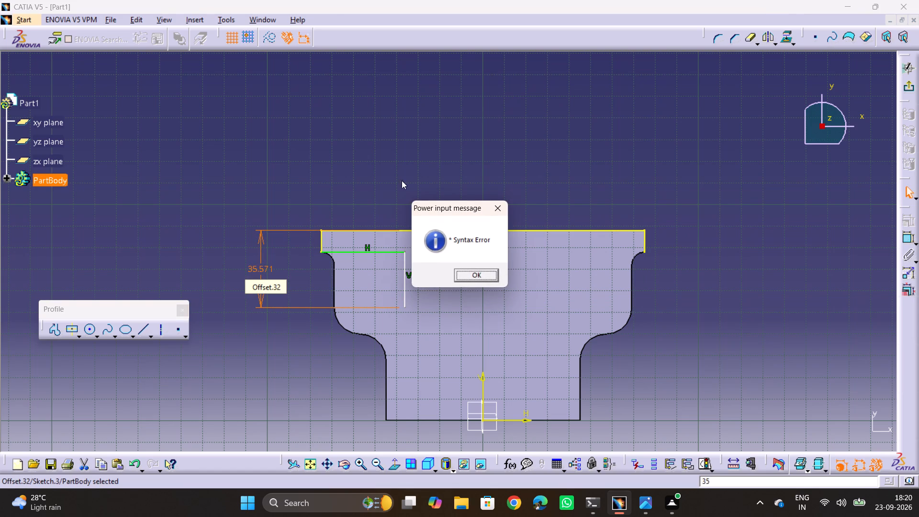
{"action": "left_click", "coordinate": [489, 275]}
{"action": "double_click", "coordinate": [270, 270]}
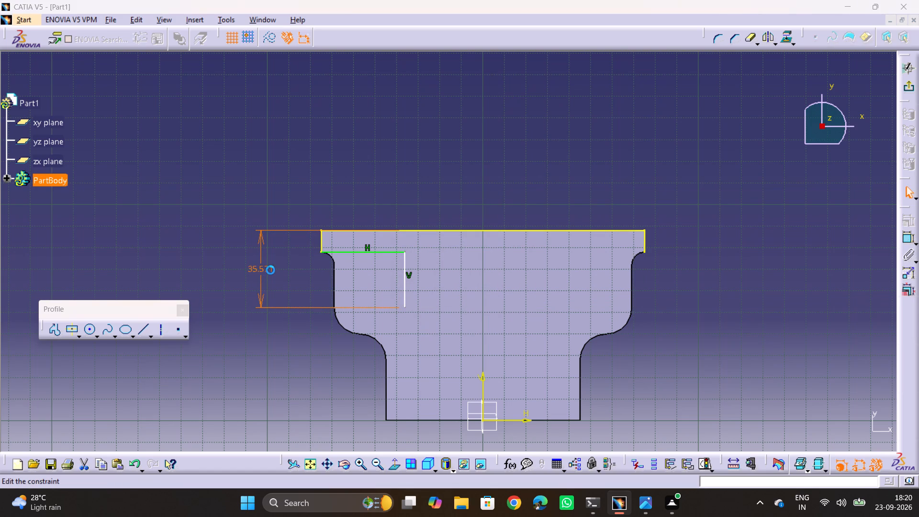
{"action": "type", "text": "35"}
{"action": "key", "text": "Return"}
{"action": "left_click", "coordinate": [328, 161]}
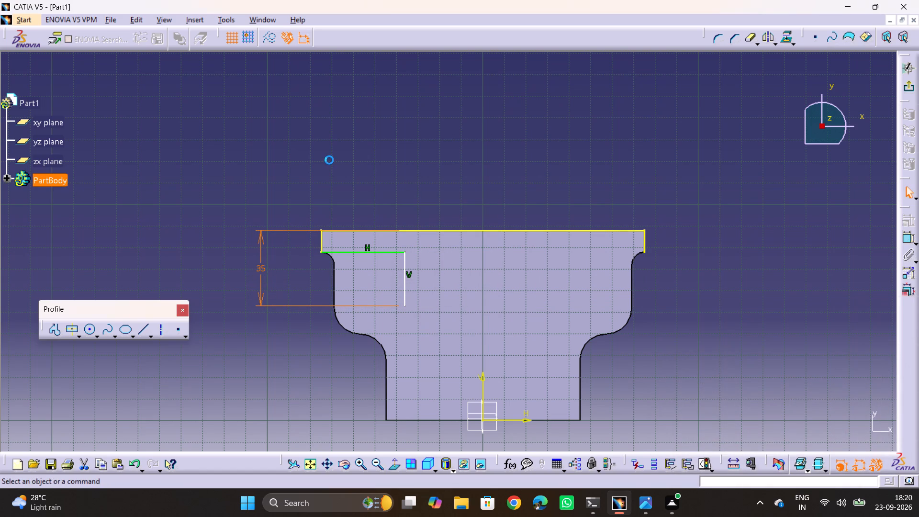
Sketch a circle of about 18 mm radius centred on the vertical axis, about level with the vertical line's lower end.
{"action": "key", "text": "alt+Tab"}
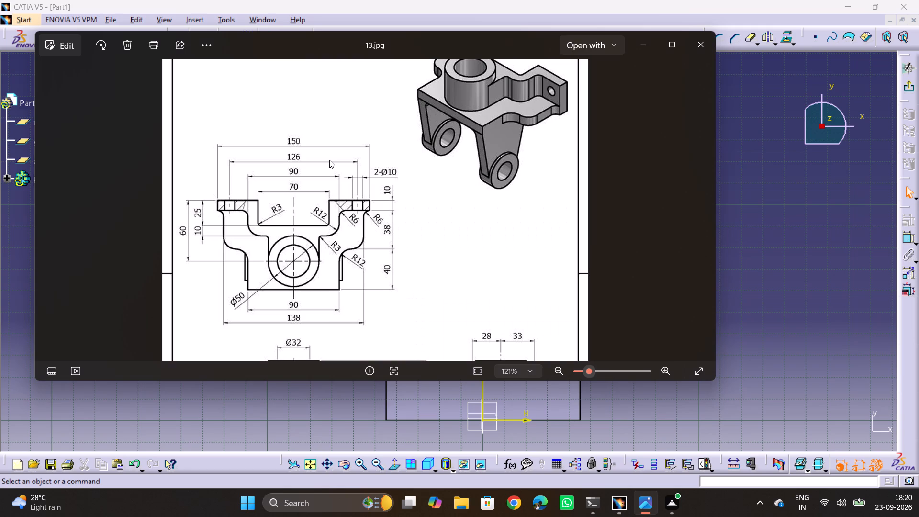
{"action": "key", "text": "alt+Tab"}
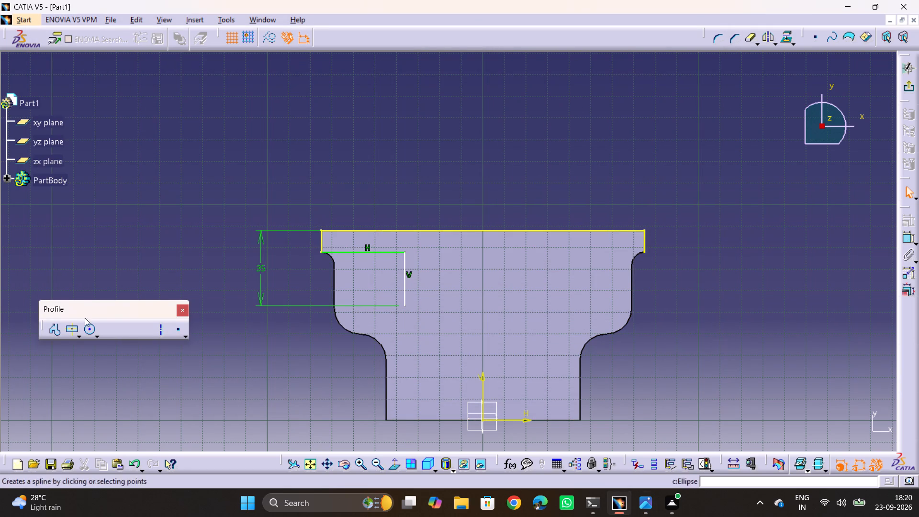
{"action": "left_click", "coordinate": [88, 329]}
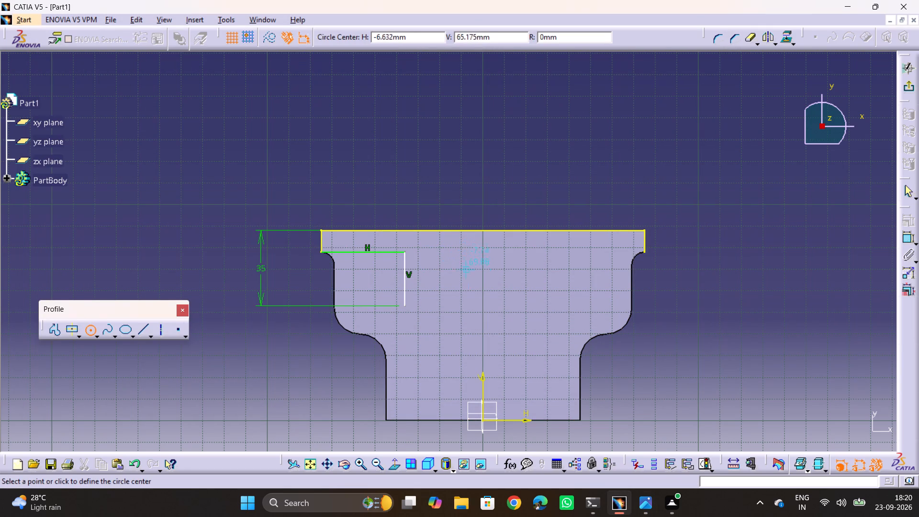
{"action": "left_click", "coordinate": [485, 307]}
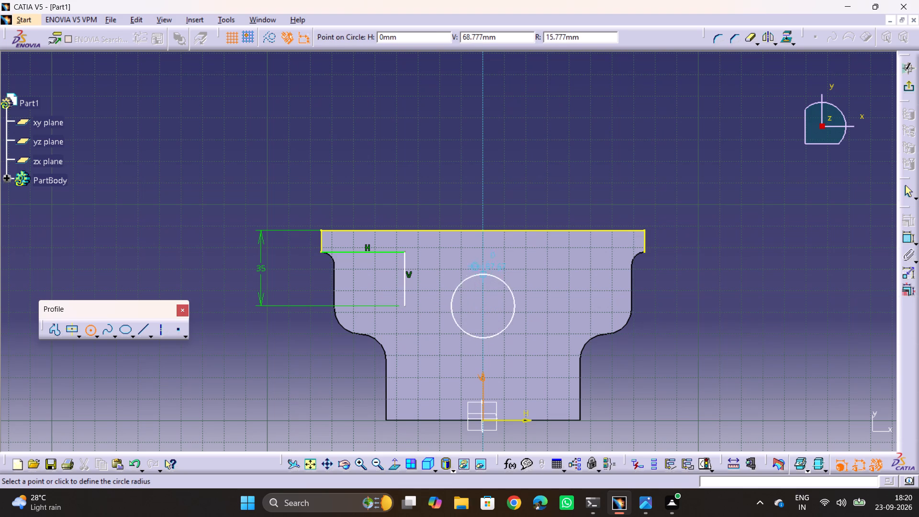
{"action": "left_click", "coordinate": [482, 267]}
{"action": "left_click", "coordinate": [551, 152]}
Sketch a second circle of about 6.7 mm radius concentric with the first one.
{"action": "key", "text": "alt+Tab"}
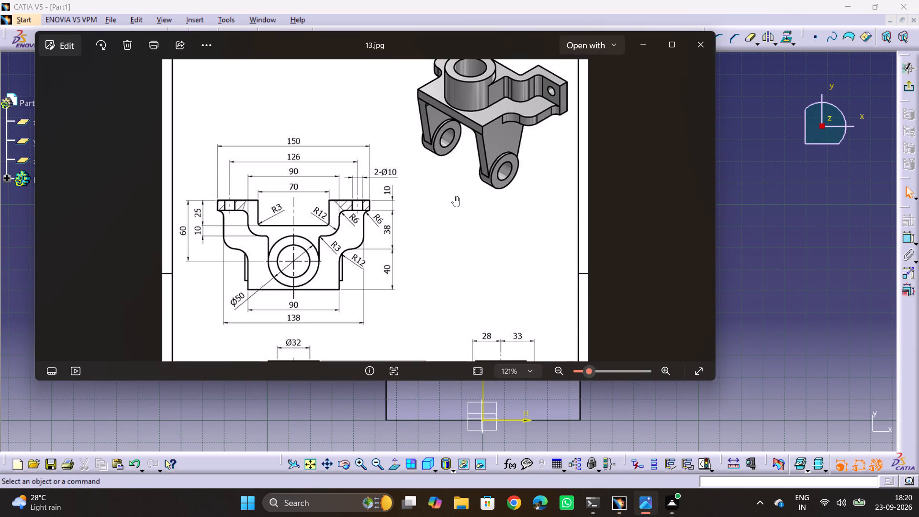
{"action": "key", "text": "alt+Tab"}
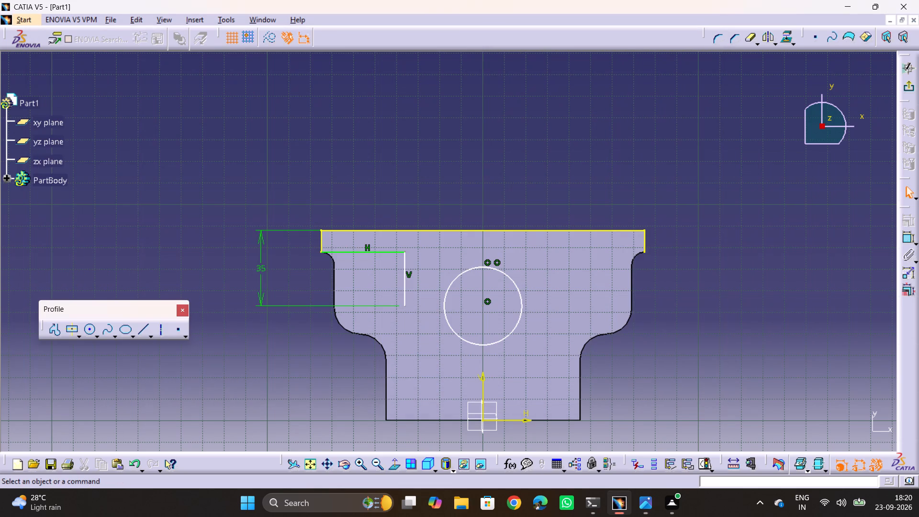
{"action": "left_click", "coordinate": [90, 330]}
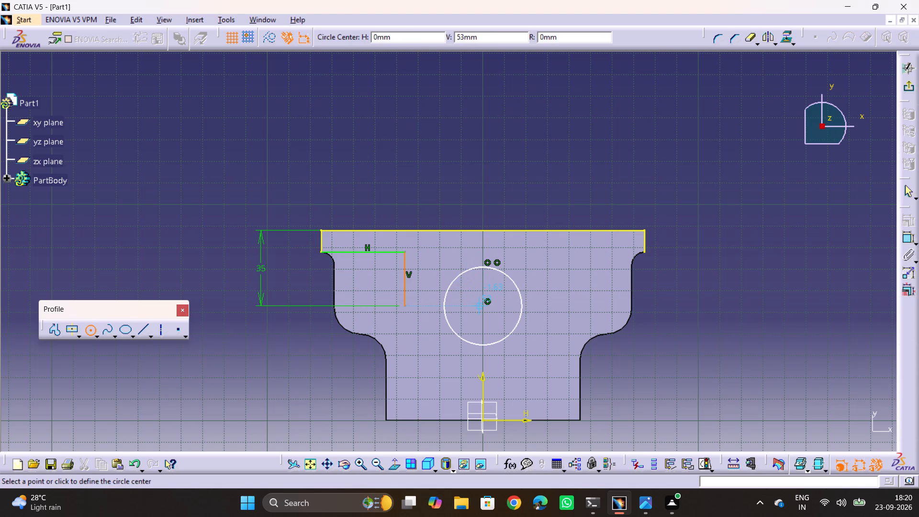
{"action": "left_click", "coordinate": [481, 305]}
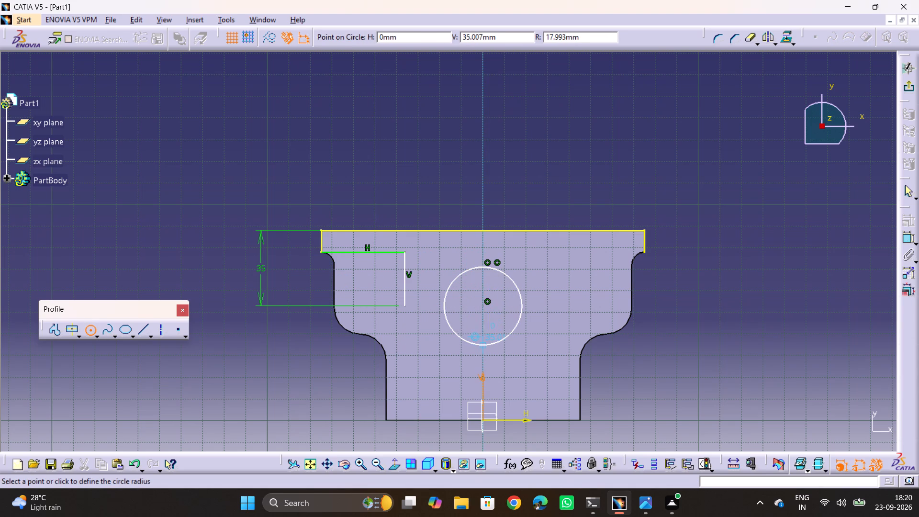
{"action": "left_click", "coordinate": [486, 320]}
{"action": "left_click", "coordinate": [685, 315]}
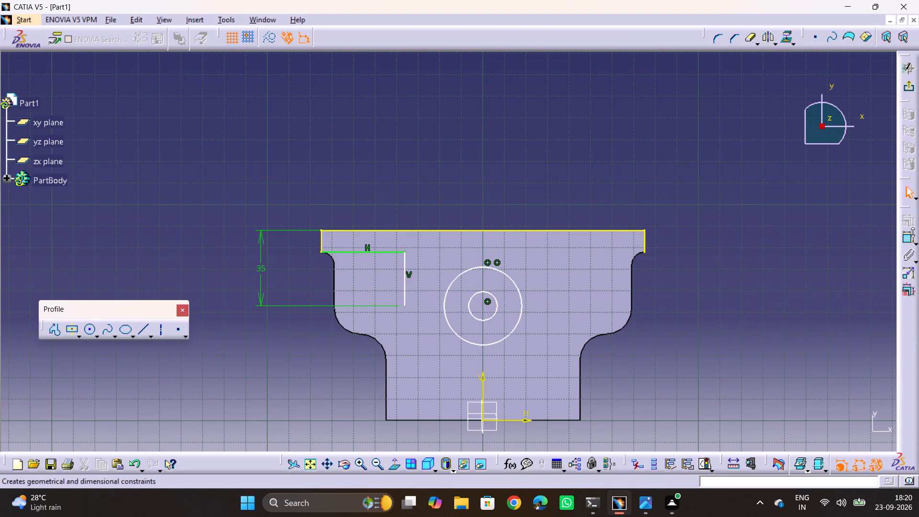
Dimension the smaller concentric circle and set its radius to 25 mm, checking the boss diameter in drawing 13.jpg.
{"action": "double_click", "coordinate": [909, 238]}
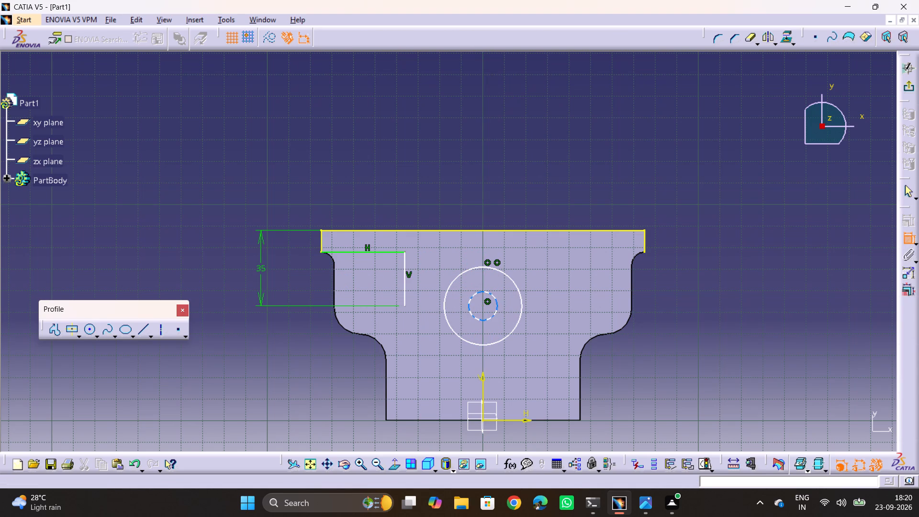
{"action": "left_click", "coordinate": [496, 315]}
{"action": "left_click", "coordinate": [670, 377]}
{"action": "double_click", "coordinate": [667, 372]}
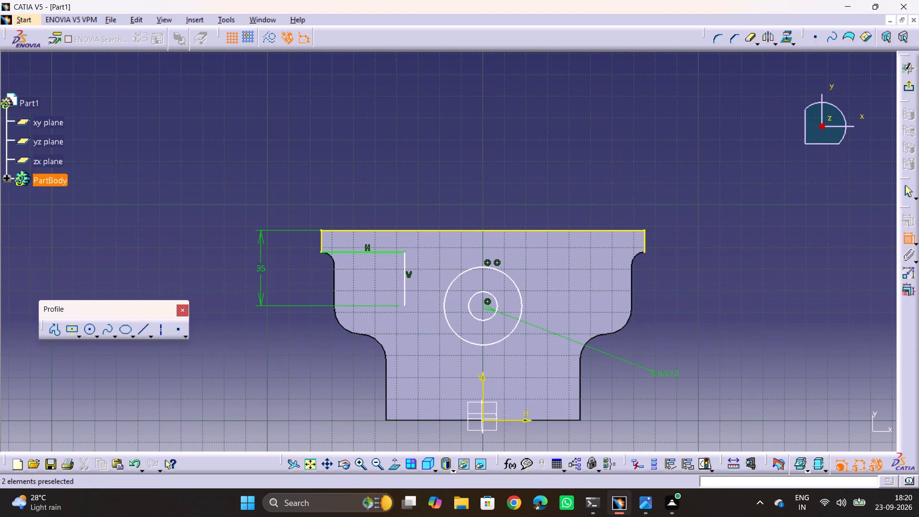
{"action": "key", "text": "alt+Tab"}
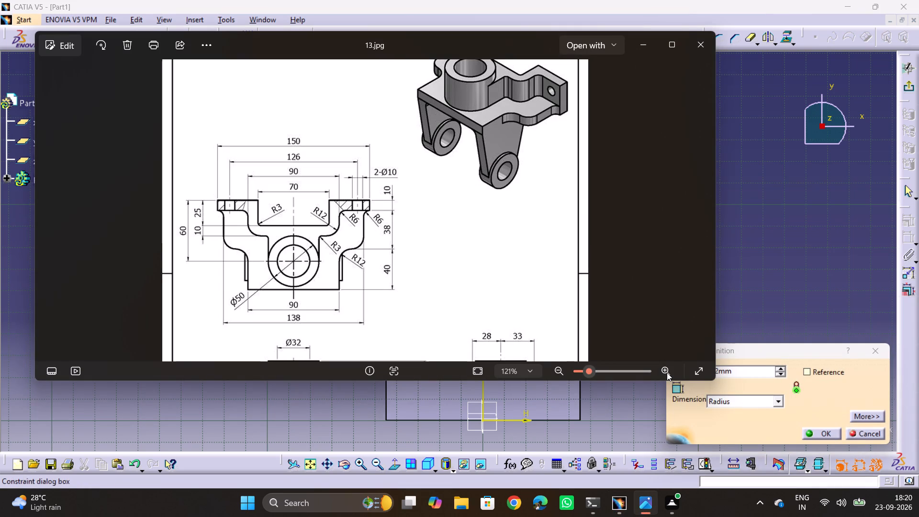
{"action": "scroll", "coordinate": [667, 372], "scroll_direction": "down", "scroll_amount": 1}
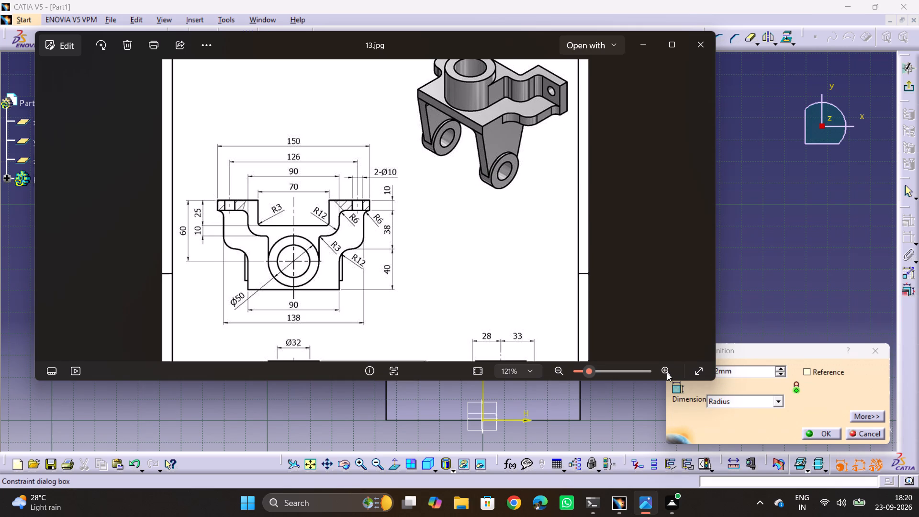
{"action": "key", "text": "alt+Tab"}
{"action": "type", "text": "25"}
{"action": "key", "text": "Return"}
{"action": "left_click", "coordinate": [809, 351]}
{"action": "key", "text": "alt+Tab"}
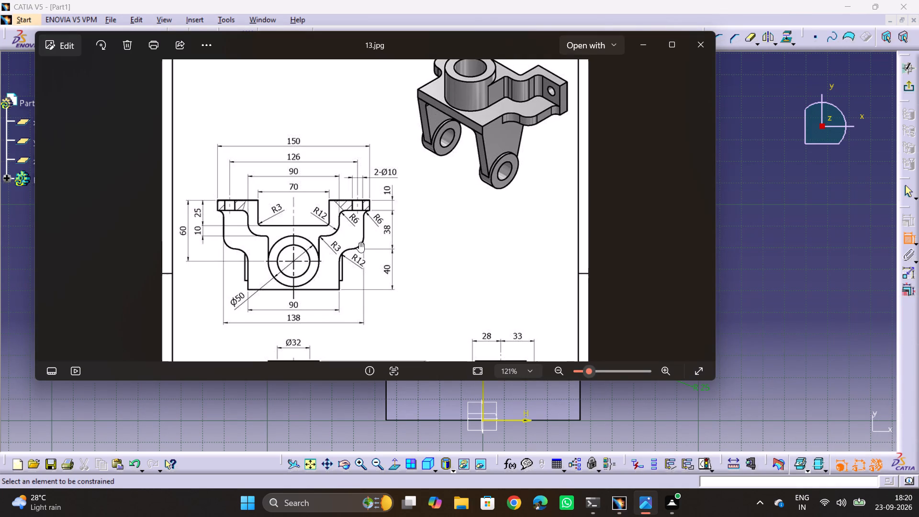
{"action": "key", "text": "alt+Tab"}
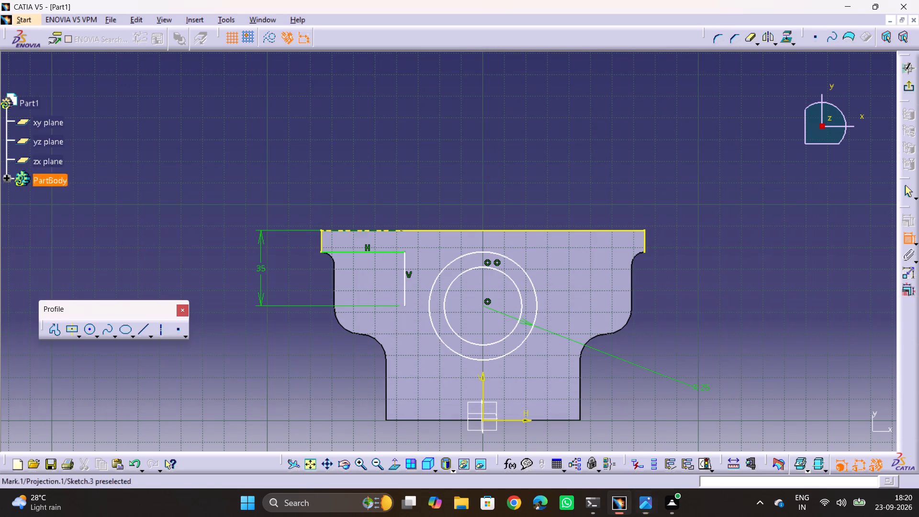
{"action": "middle_click_drag", "start_coordinate": [346, 247], "coordinate": [343, 216]}
{"action": "left_click", "coordinate": [287, 399]}
{"action": "key", "text": "alt+Tab"}
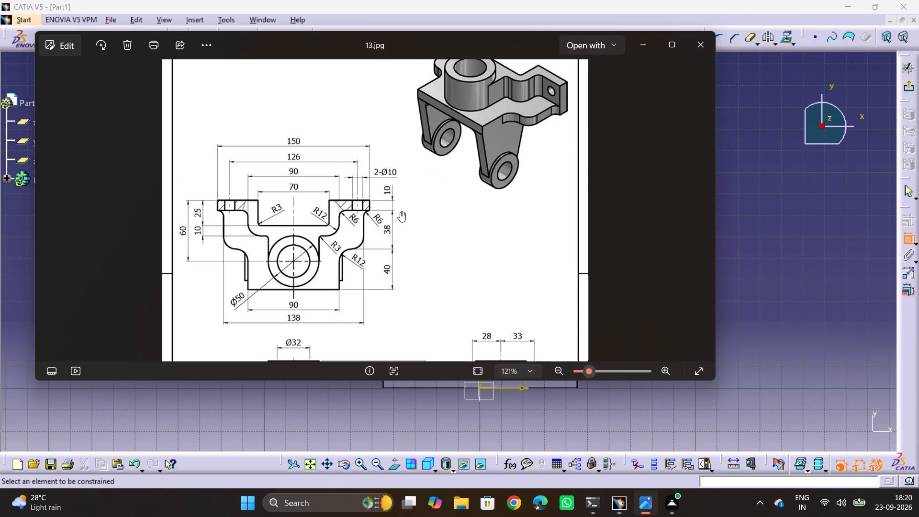
{"action": "key", "text": "alt+Tab"}
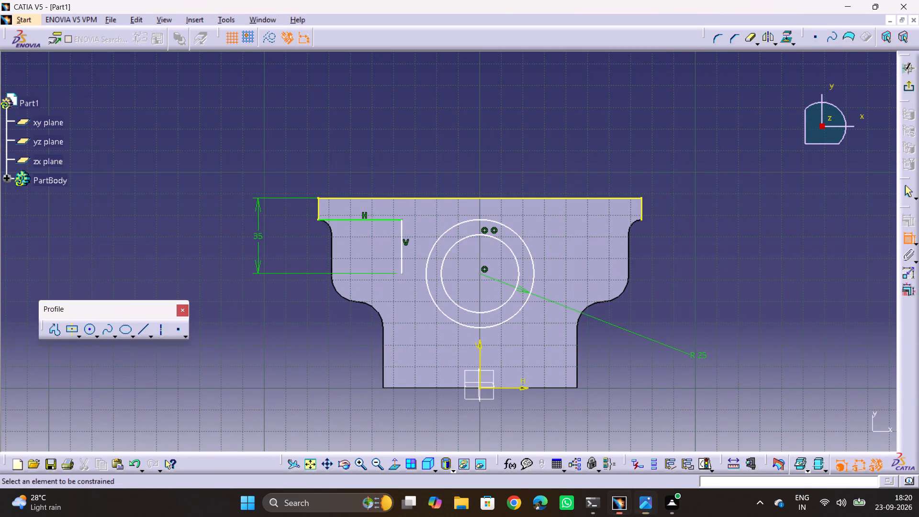
{"action": "key", "text": "Escape"}
{"action": "key", "text": "Escape"}
{"action": "key", "text": "Escape"}
{"action": "key", "text": "Escape"}
Dimension the upper end of the vertical line 45 mm from the sketch's vertical axis.
{"action": "left_click", "coordinate": [910, 239]}
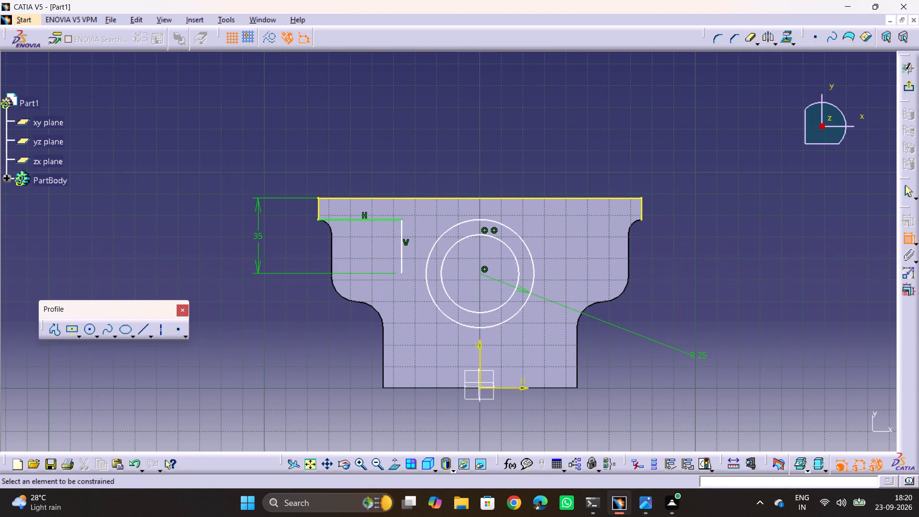
{"action": "left_click", "coordinate": [482, 356]}
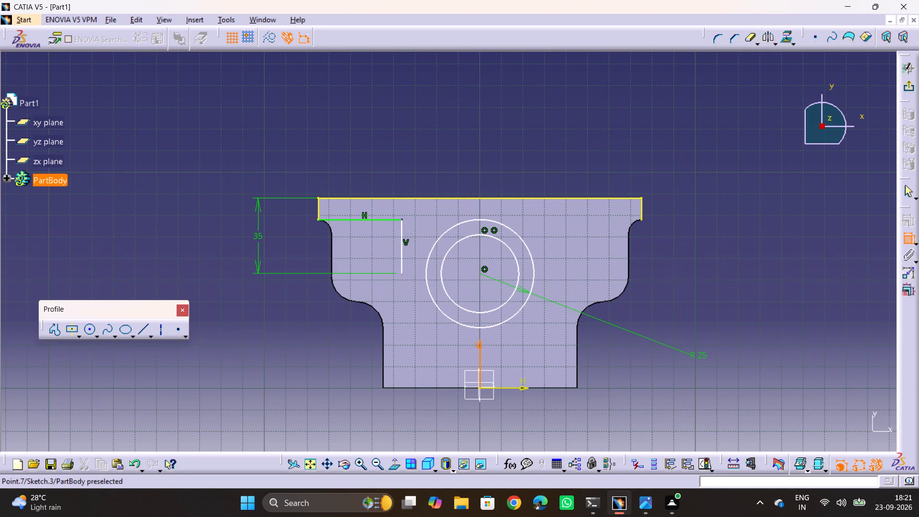
{"action": "left_click", "coordinate": [404, 221]}
{"action": "left_click", "coordinate": [429, 112]}
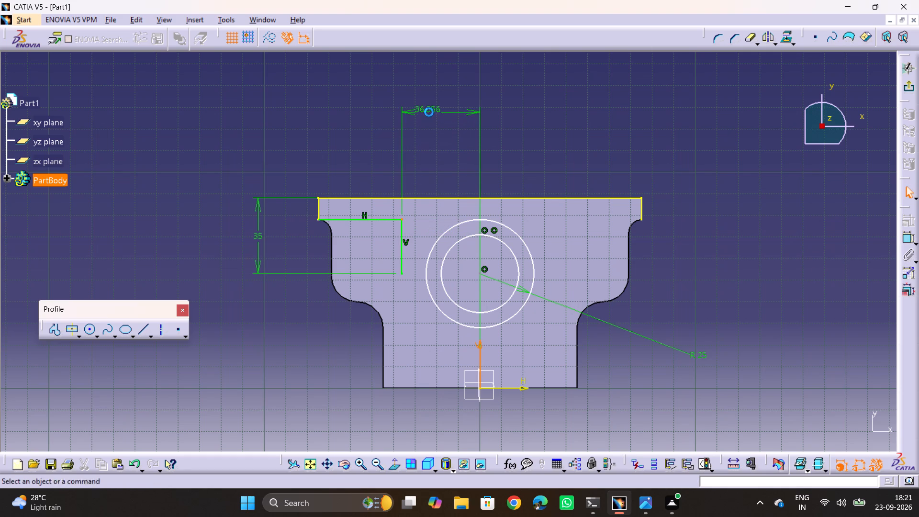
{"action": "double_click", "coordinate": [434, 110]}
{"action": "type", "text": "45"}
{"action": "key", "text": "Return"}
{"action": "left_click", "coordinate": [579, 132]}
Examine the dimensioned view with the Ø50 boss in drawing 13.jpg and compare its stepped outline with the sketch.
{"action": "key", "text": "alt+Tab"}
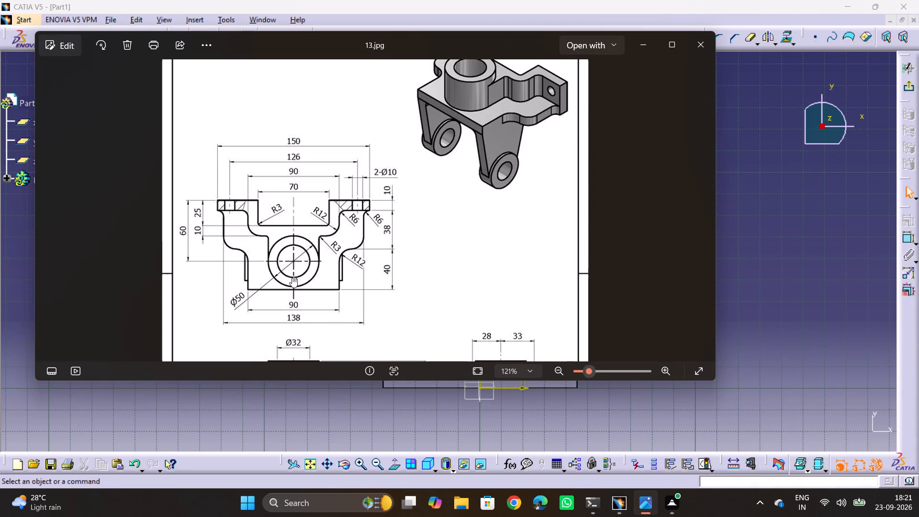
{"action": "key", "text": "alt+Tab"}
{"action": "key", "text": "alt+Tab"}
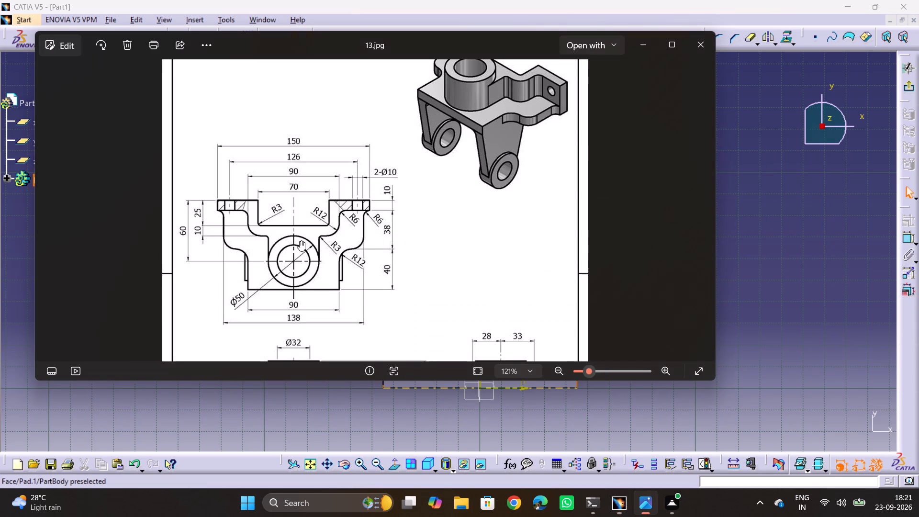
{"action": "key", "text": "alt+Tab"}
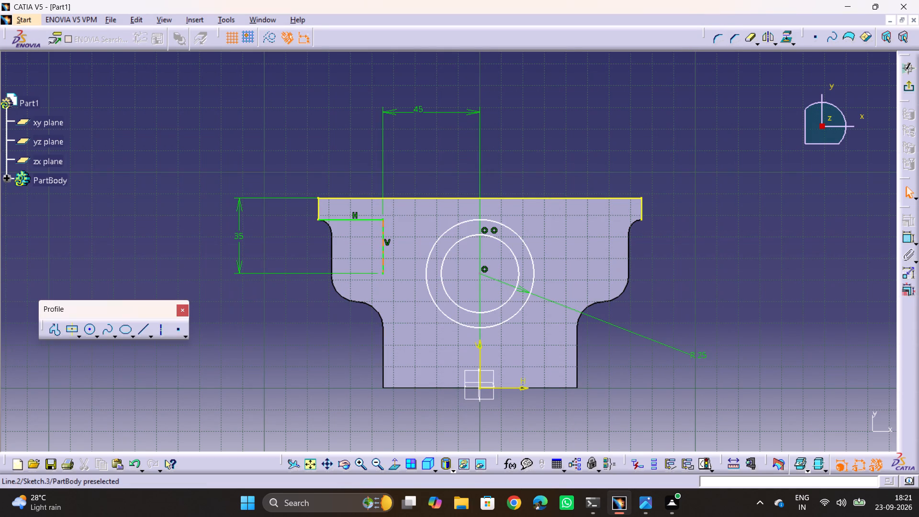
{"action": "key", "text": "alt+Tab"}
{"action": "key", "text": "alt+Tab"}
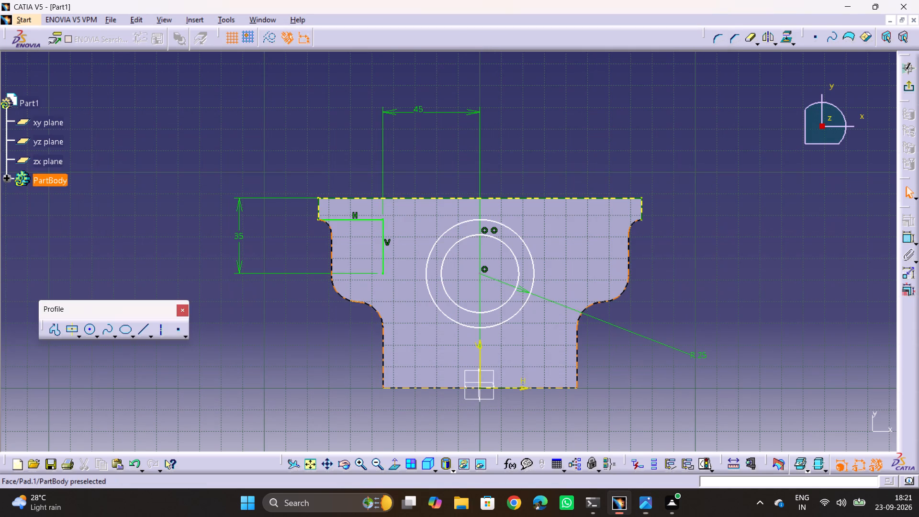
{"action": "key", "text": "alt+Tab"}
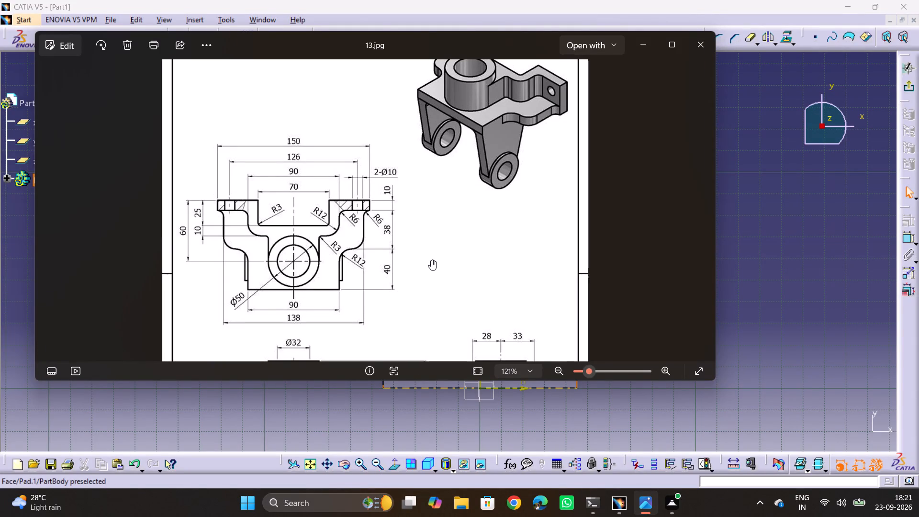
{"action": "key", "text": "alt+Tab"}
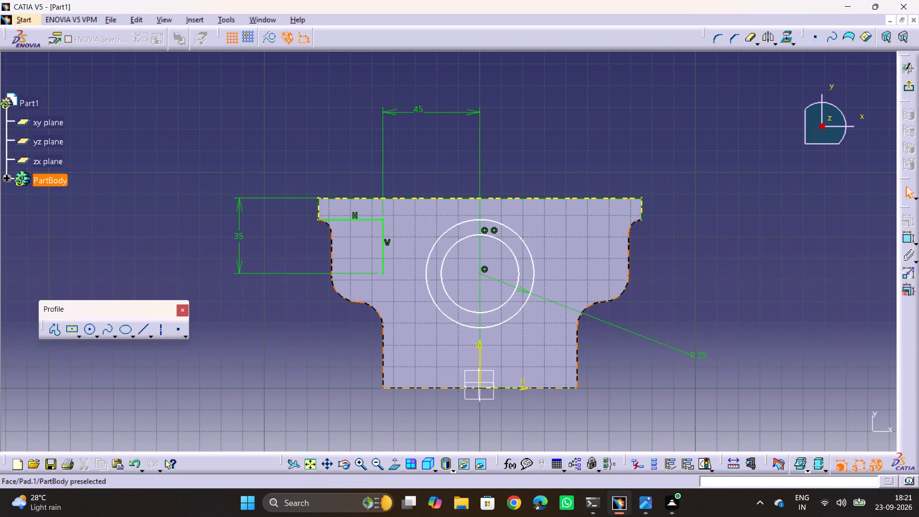
{"action": "key", "text": "alt+Tab"}
{"action": "key", "text": "alt+Tab"}
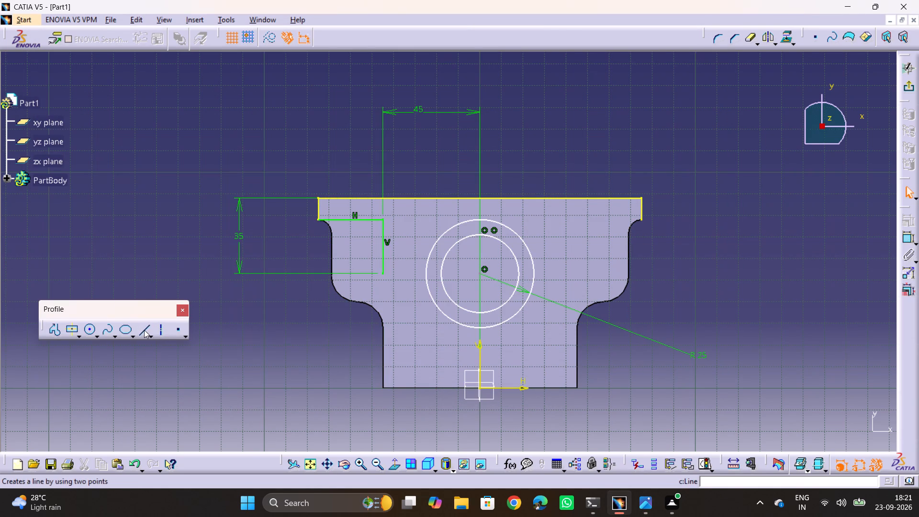
Sketch a vertical line about 23 mm long down from the plate's top edge, between the stepped profile and the circles.
{"action": "left_click", "coordinate": [144, 330]}
{"action": "left_click", "coordinate": [404, 197]}
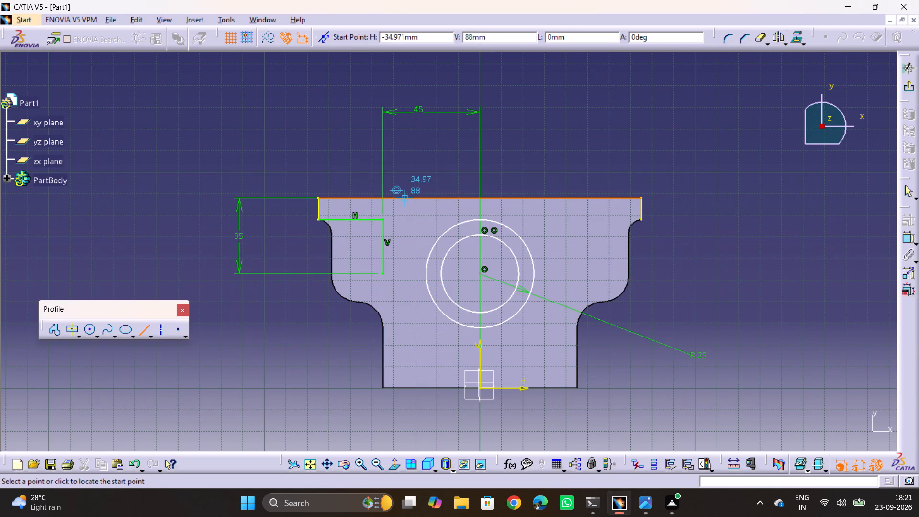
{"action": "left_click", "coordinate": [405, 246]}
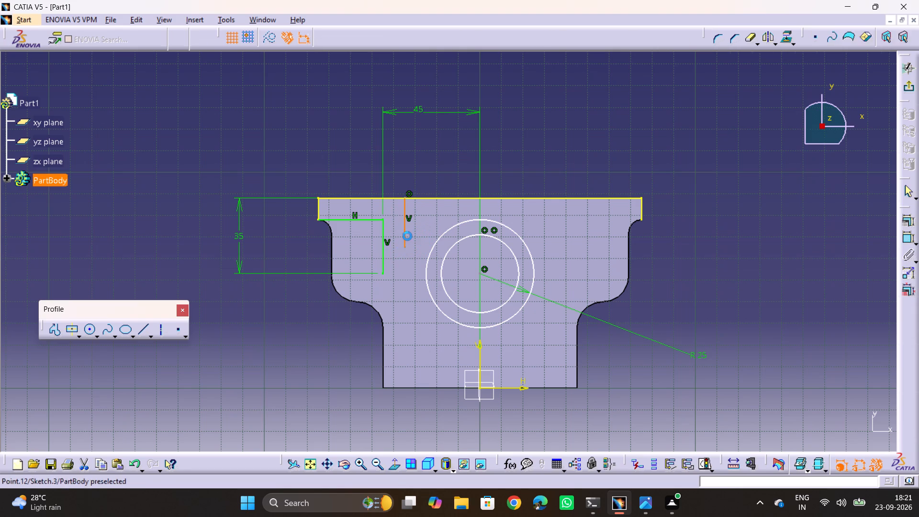
{"action": "left_click", "coordinate": [429, 176]}
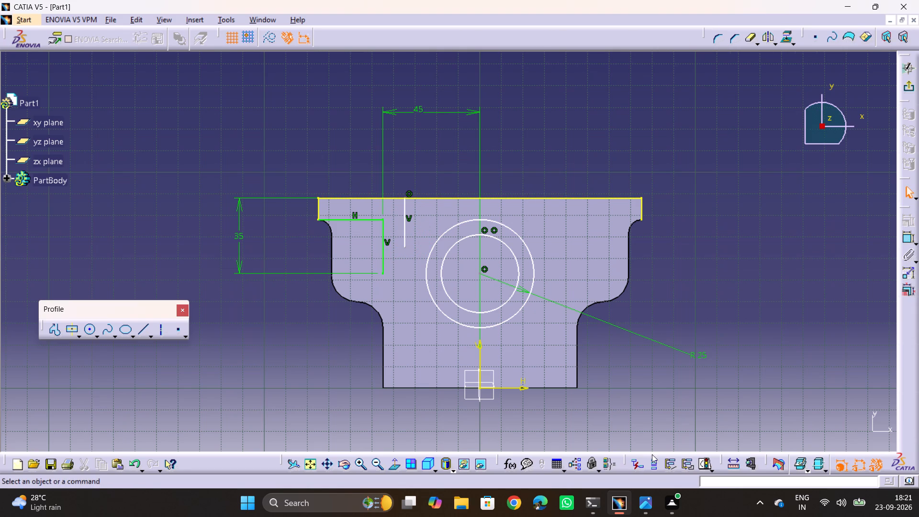
Dimension the new vertical line 35 mm from the sketch's vertical axis.
{"action": "left_click", "coordinate": [903, 239]}
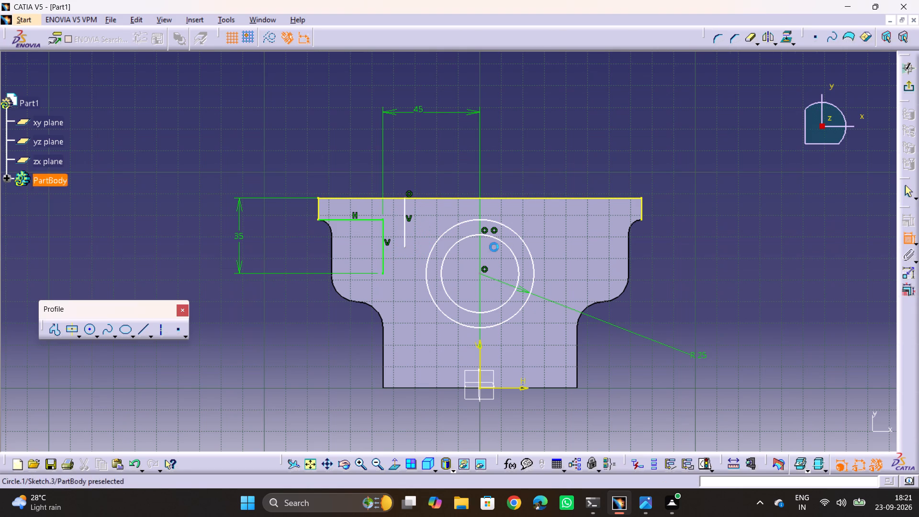
{"action": "left_click", "coordinate": [403, 213]}
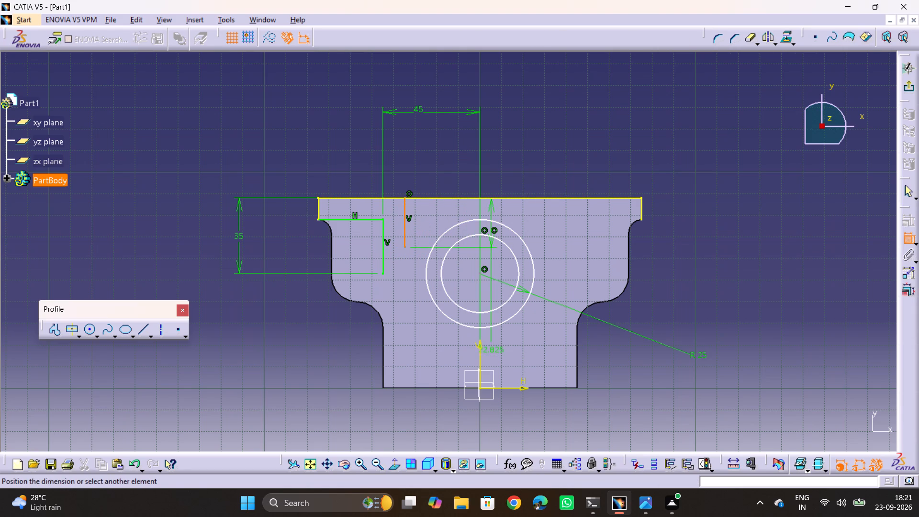
{"action": "left_click_drag", "start_coordinate": [480, 363], "coordinate": [479, 348]}
{"action": "left_click", "coordinate": [440, 175]}
{"action": "double_click", "coordinate": [439, 171]}
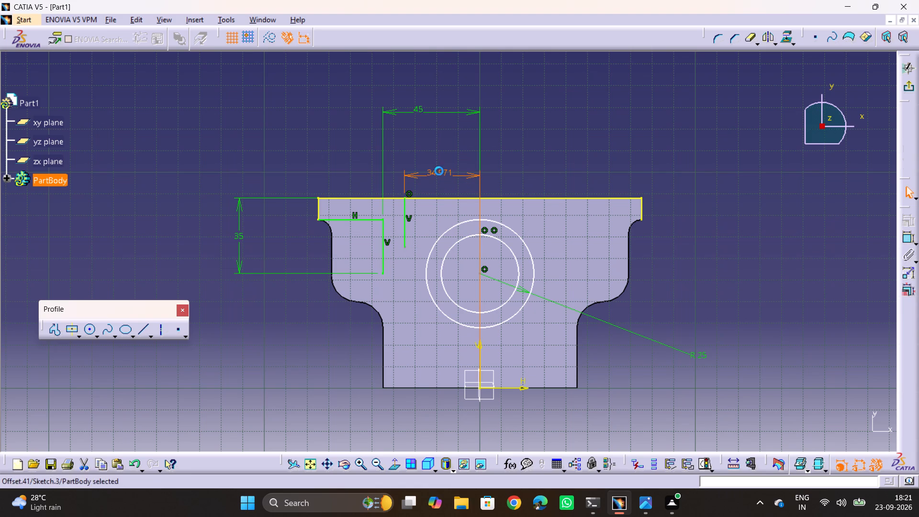
{"action": "type", "text": "35"}
{"action": "key", "text": "Return"}
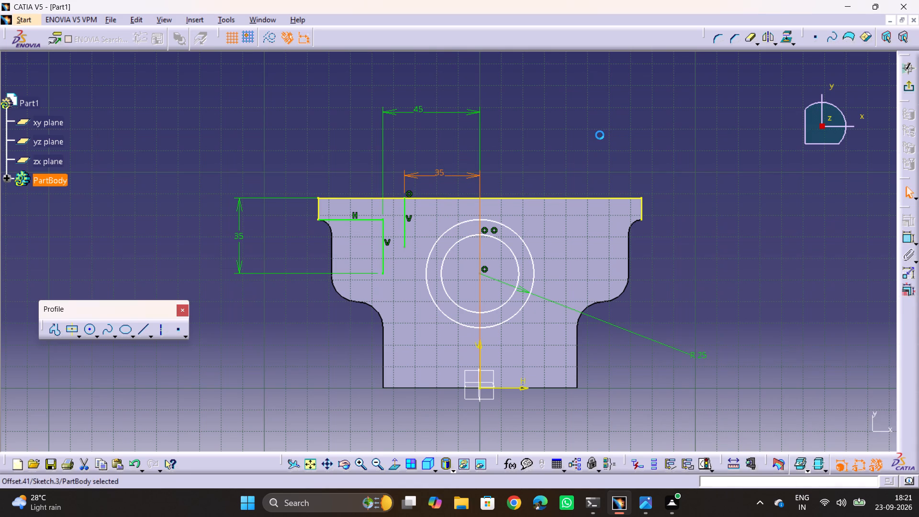
{"action": "left_click", "coordinate": [600, 135]}
Check the step heights in drawing 13.jpg and set a 10 mm vertical distance between the lower ends of the two vertical lines.
{"action": "key", "text": "alt+Tab"}
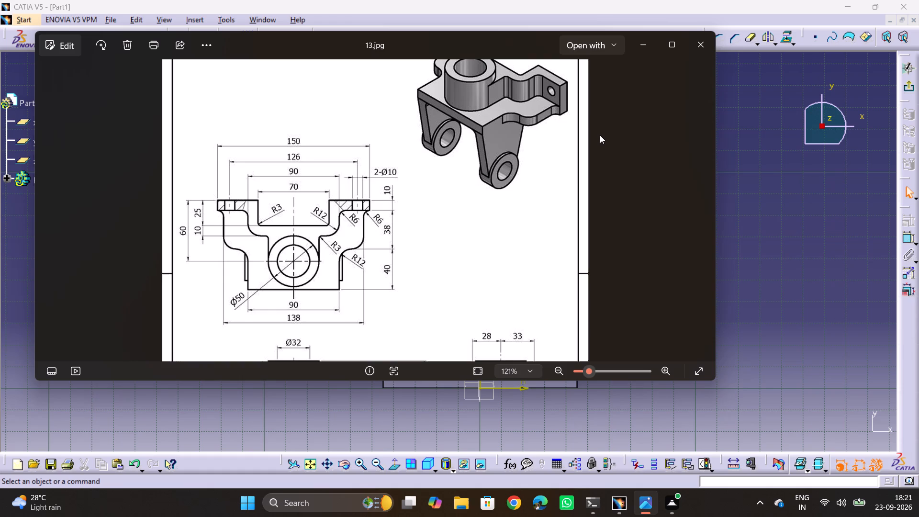
{"action": "key", "text": "alt+Tab"}
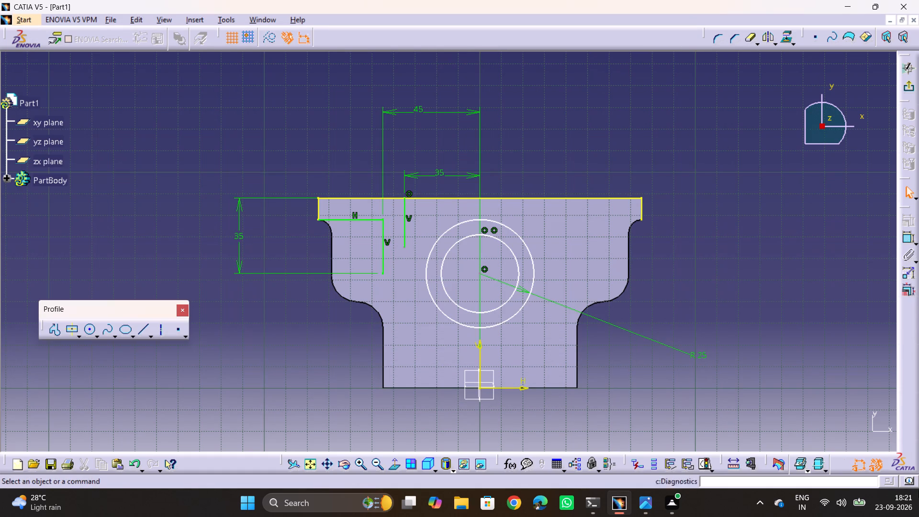
{"action": "left_click", "coordinate": [910, 244]}
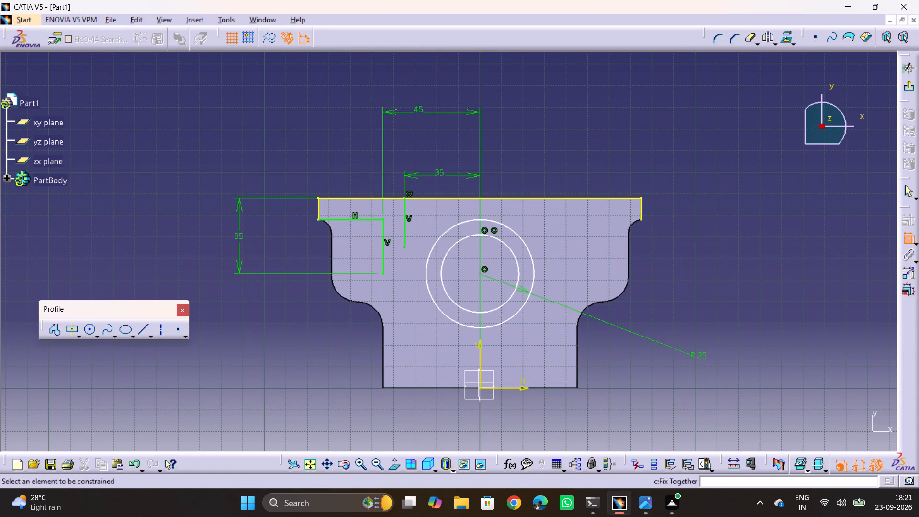
{"action": "left_click", "coordinate": [404, 245]}
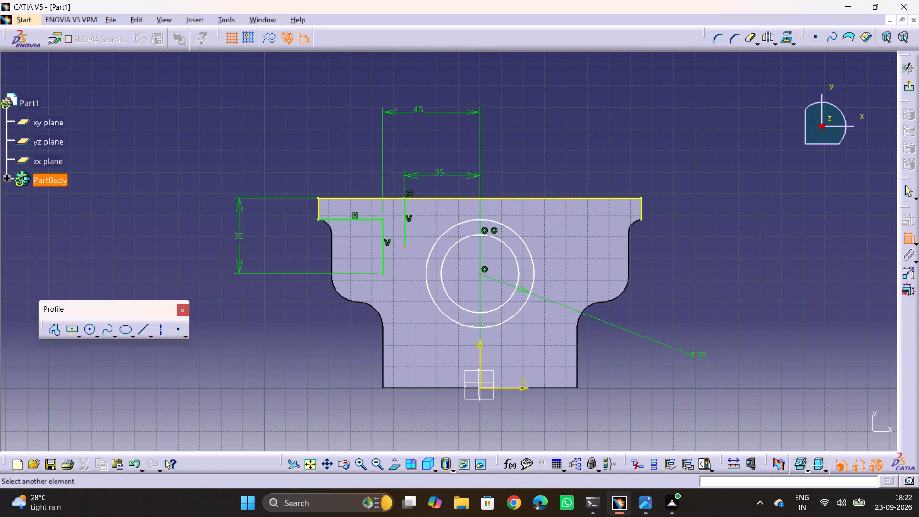
{"action": "left_click", "coordinate": [383, 273]}
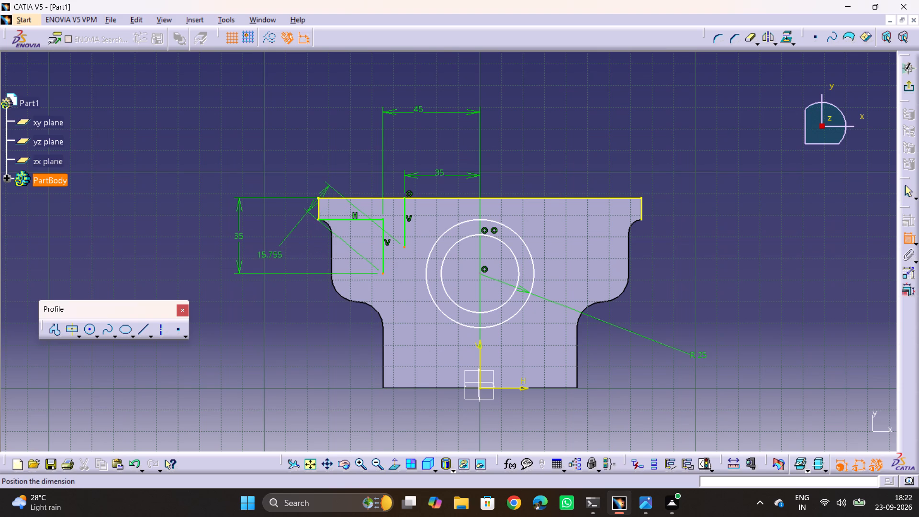
{"action": "right_click", "coordinate": [270, 257]}
{"action": "left_click", "coordinate": [304, 301]}
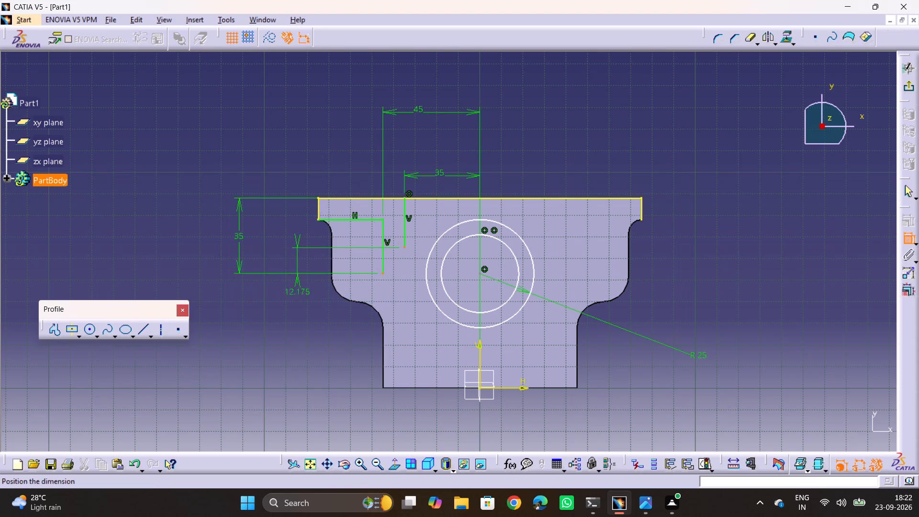
{"action": "left_click", "coordinate": [277, 265]}
{"action": "double_click", "coordinate": [282, 259]}
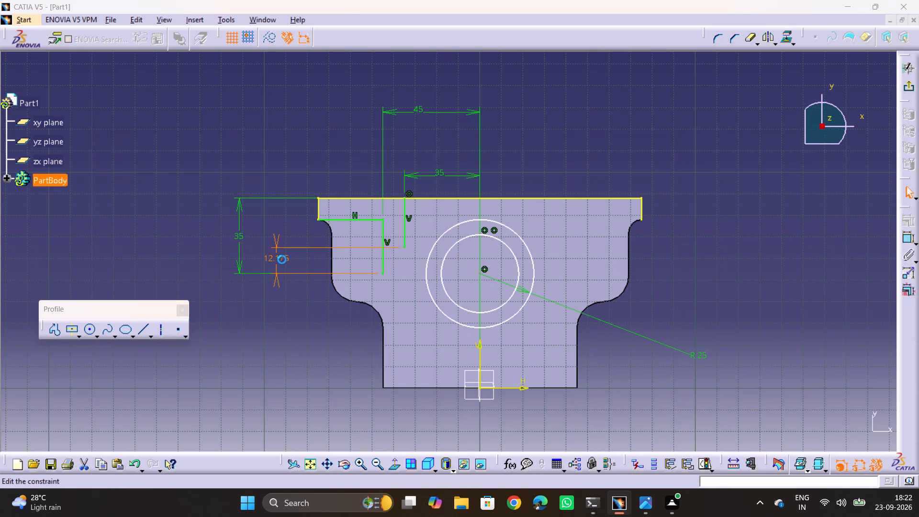
{"action": "type", "text": "10"}
{"action": "key", "text": "Return"}
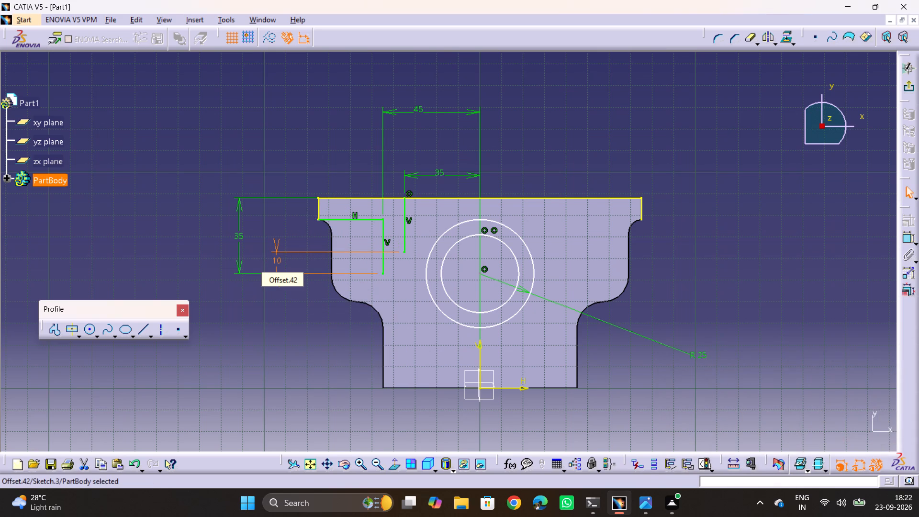
{"action": "left_click", "coordinate": [563, 147]}
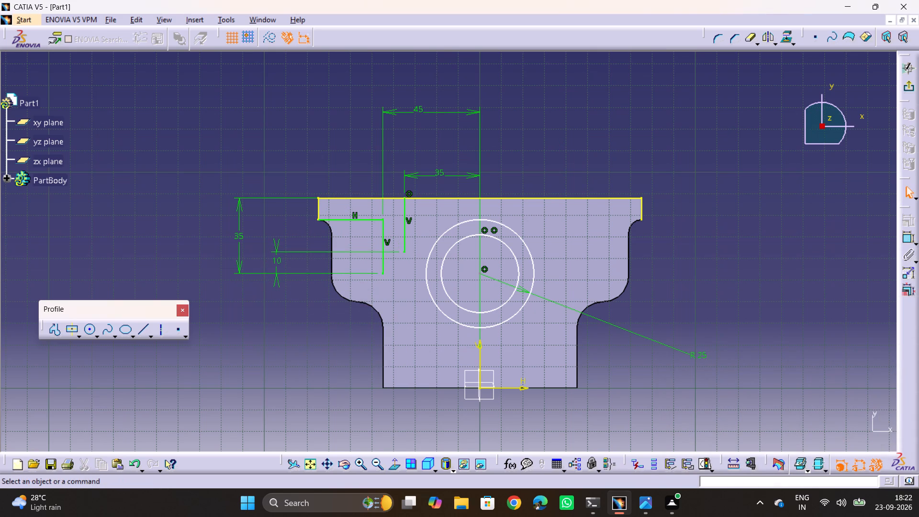
Check the boss position in drawing 13.jpg and dimension the concentric circles' centre 60 mm below the plate's top edge.
{"action": "key", "text": "alt+Tab"}
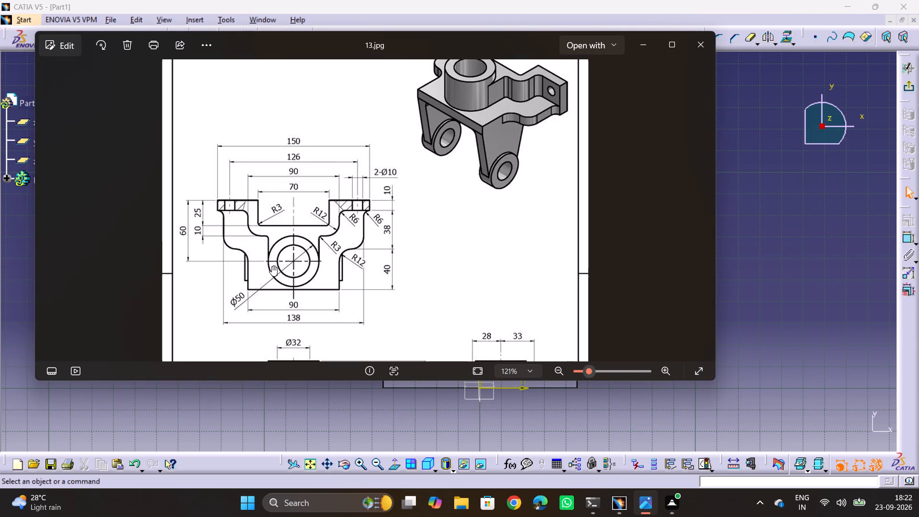
{"action": "key", "text": "alt+Tab"}
{"action": "key", "text": "alt+Tab"}
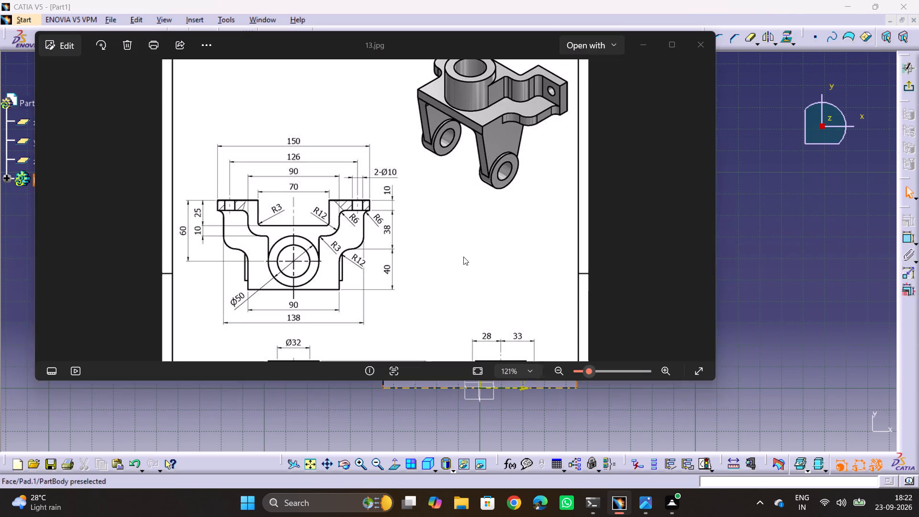
{"action": "key", "text": "alt+Tab"}
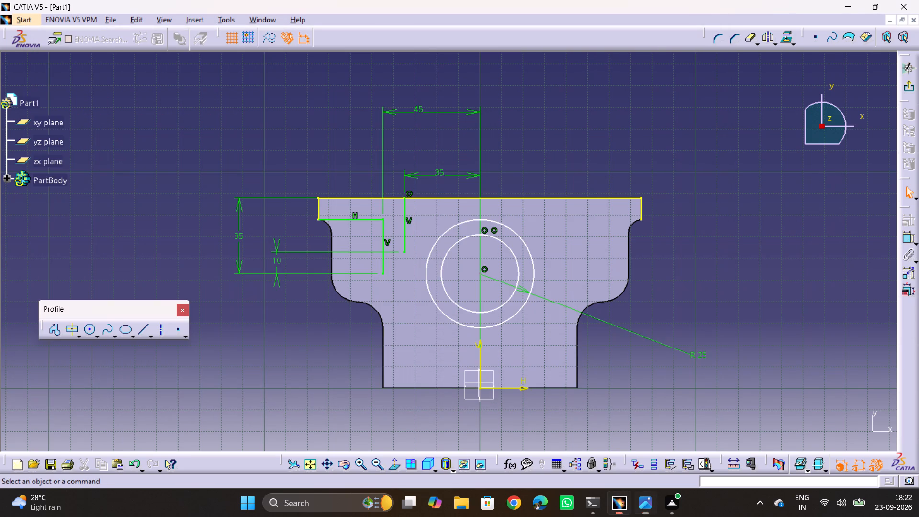
{"action": "key", "text": "alt+Tab"}
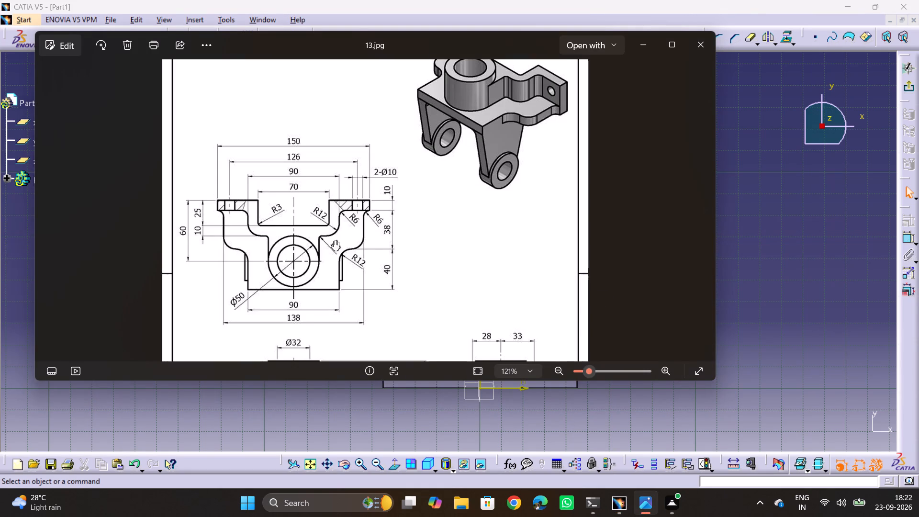
{"action": "key", "text": "alt+Tab"}
{"action": "left_click", "coordinate": [908, 240]}
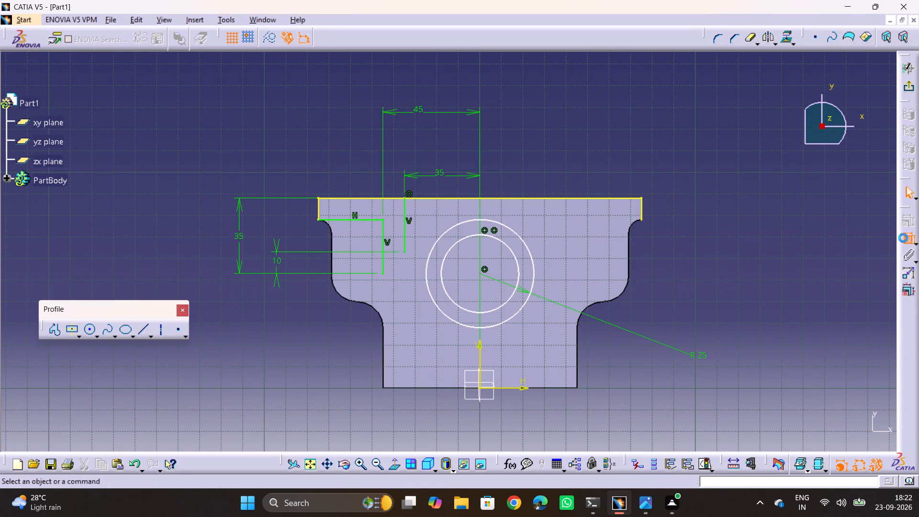
{"action": "left_click", "coordinate": [358, 199]}
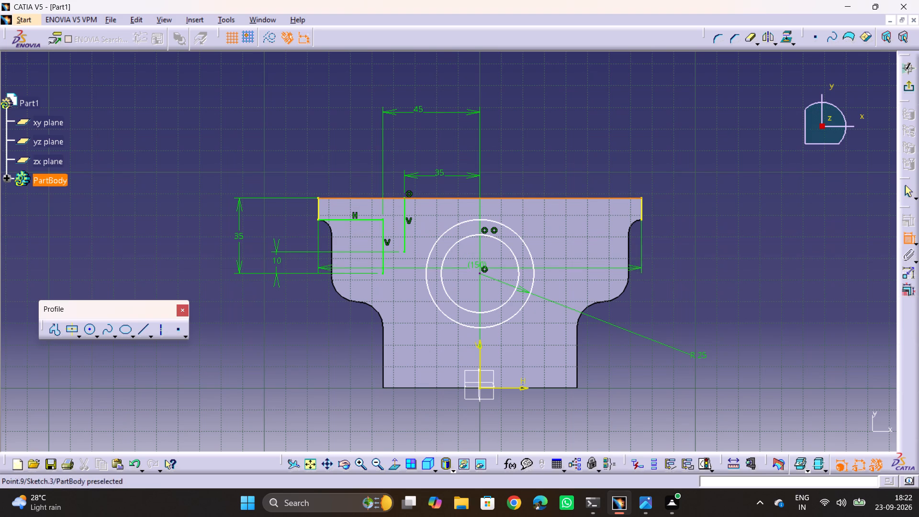
{"action": "left_click", "coordinate": [480, 272]}
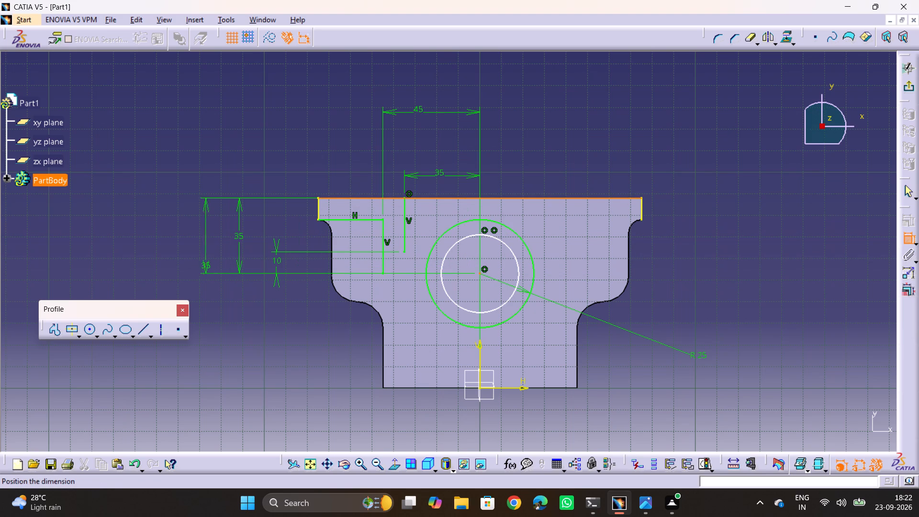
{"action": "left_click", "coordinate": [194, 268]}
{"action": "double_click", "coordinate": [201, 264]}
{"action": "type", "text": "60"}
{"action": "key", "text": "Return"}
{"action": "left_click", "coordinate": [809, 338]}
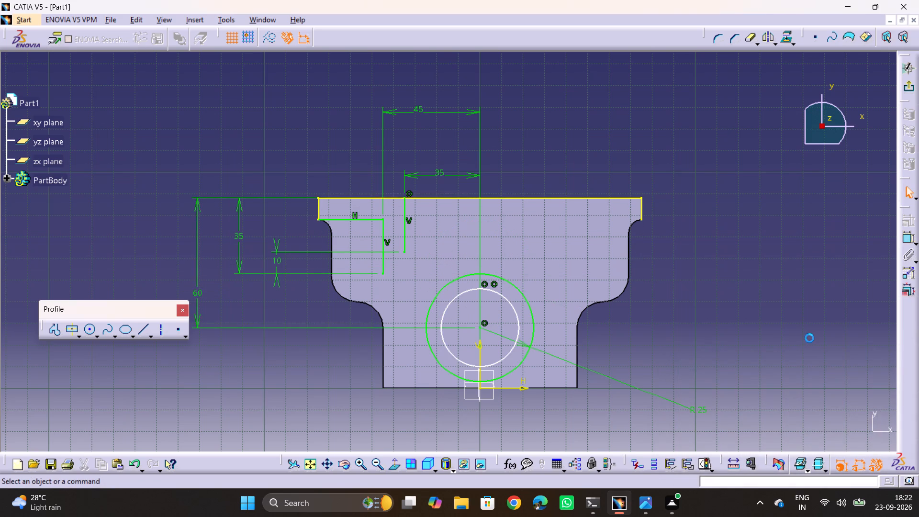
Following drawing 13.jpg, sketch a vertical line about 25 mm long upward from the leftmost point of the R25 circle.
{"action": "key", "text": "alt+Tab"}
{"action": "key", "text": "alt+Tab"}
{"action": "key", "text": "alt+Tab"}
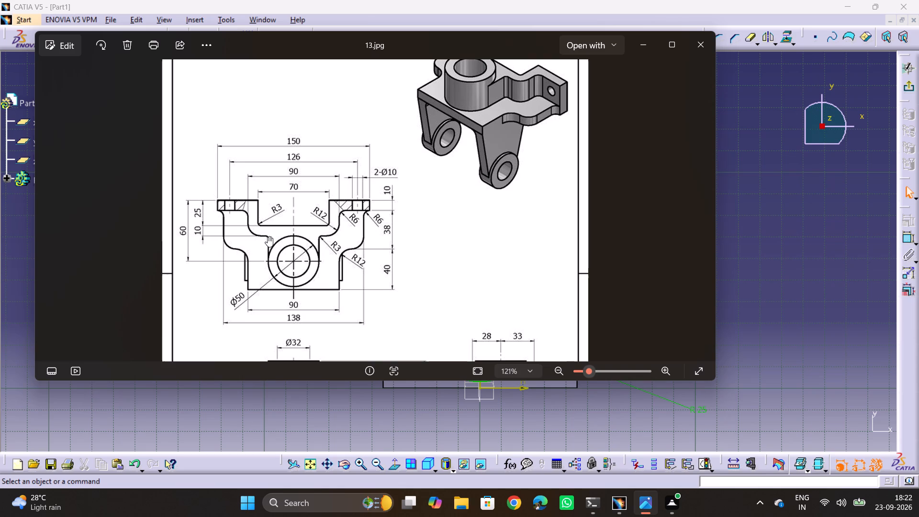
{"action": "key", "text": "alt+Tab"}
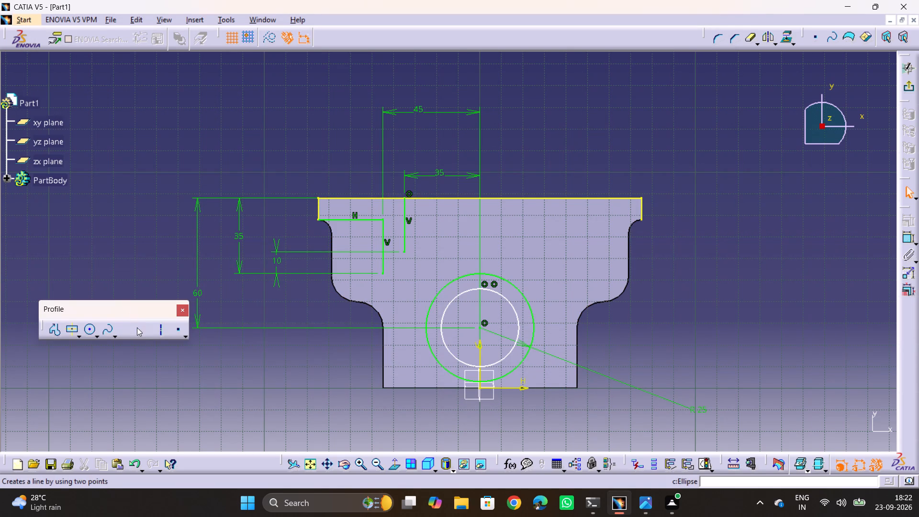
{"action": "left_click", "coordinate": [142, 336]}
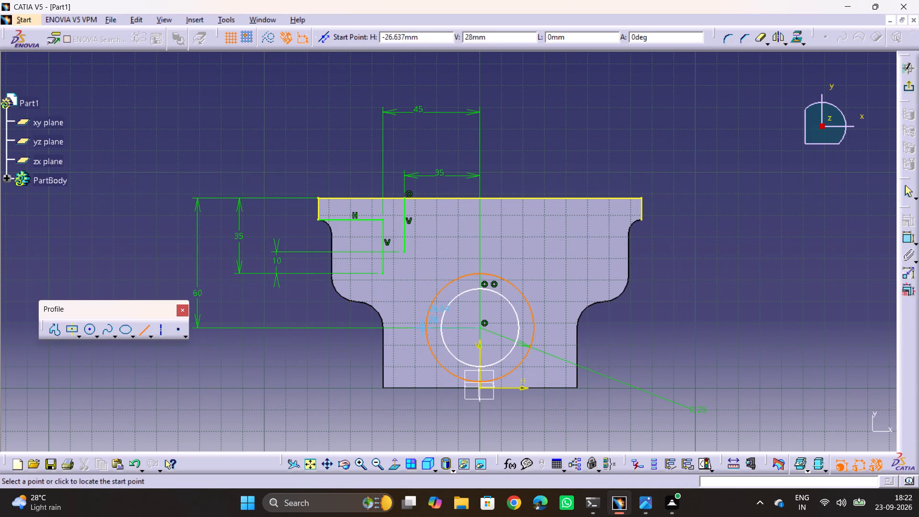
{"action": "left_click", "coordinate": [427, 326]}
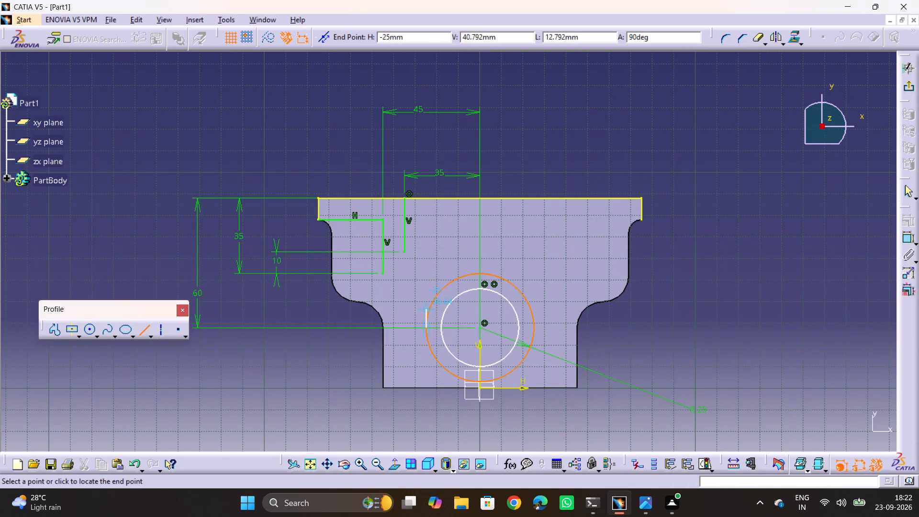
{"action": "left_click", "coordinate": [425, 273]}
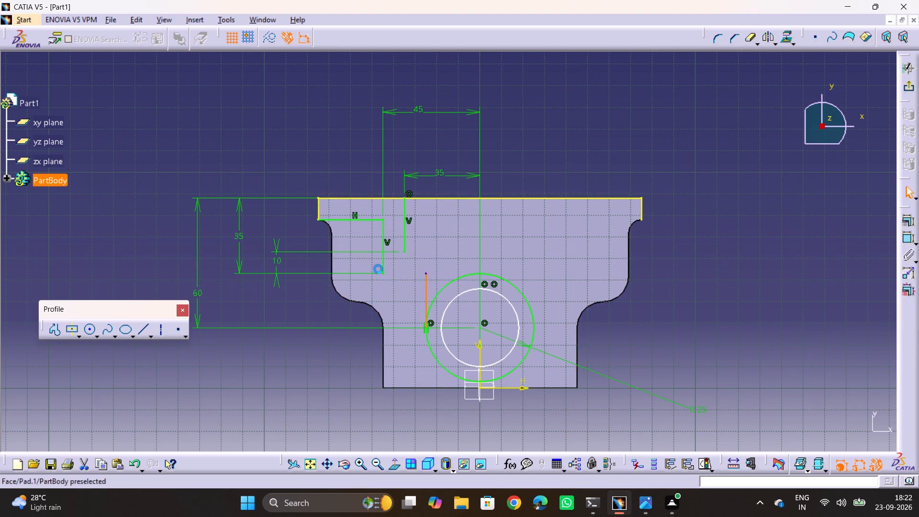
{"action": "left_click", "coordinate": [293, 363]}
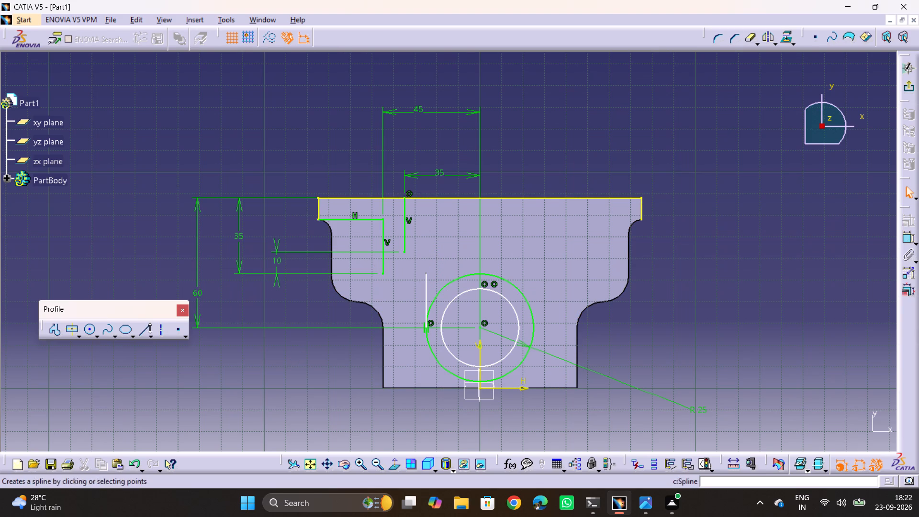
Sketch a horizontal line about 20 mm long joining the lower end of the stepped profile to the top of the new vertical line.
{"action": "left_click", "coordinate": [143, 333]}
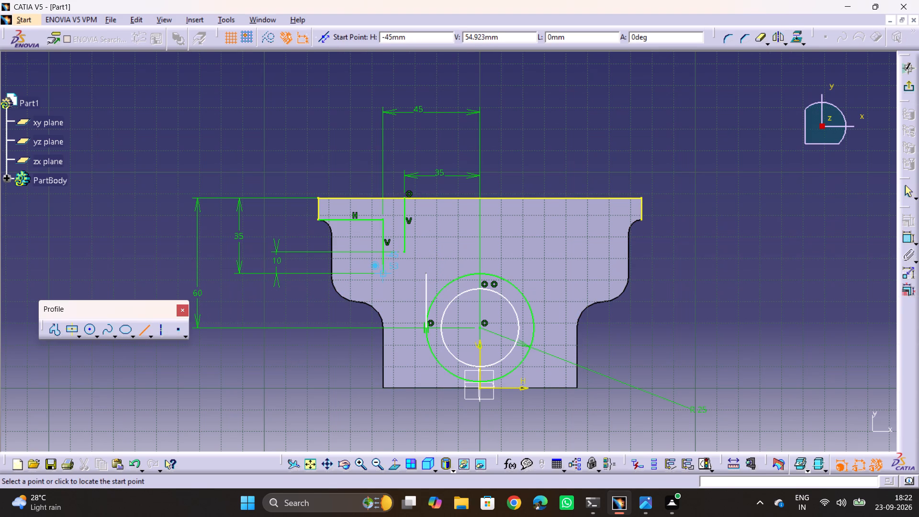
{"action": "left_click", "coordinate": [383, 273]}
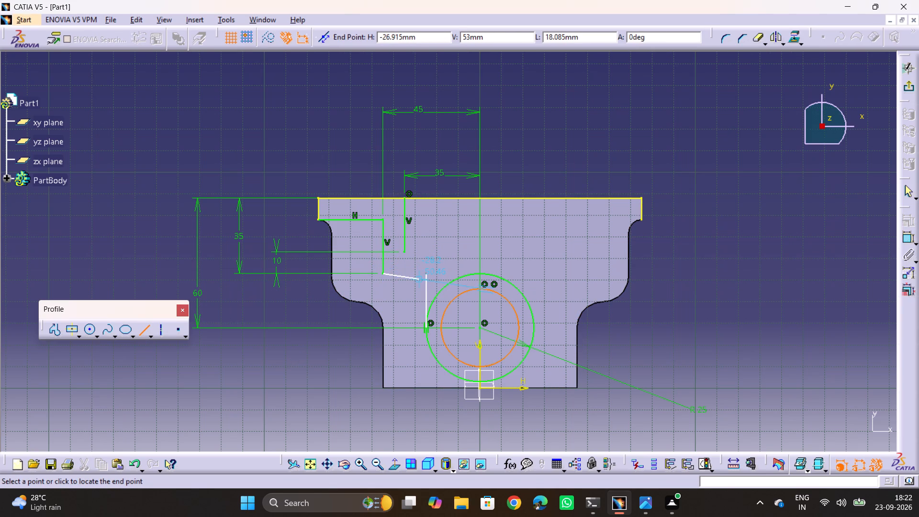
{"action": "left_click", "coordinate": [427, 272]}
{"action": "left_click", "coordinate": [777, 293]}
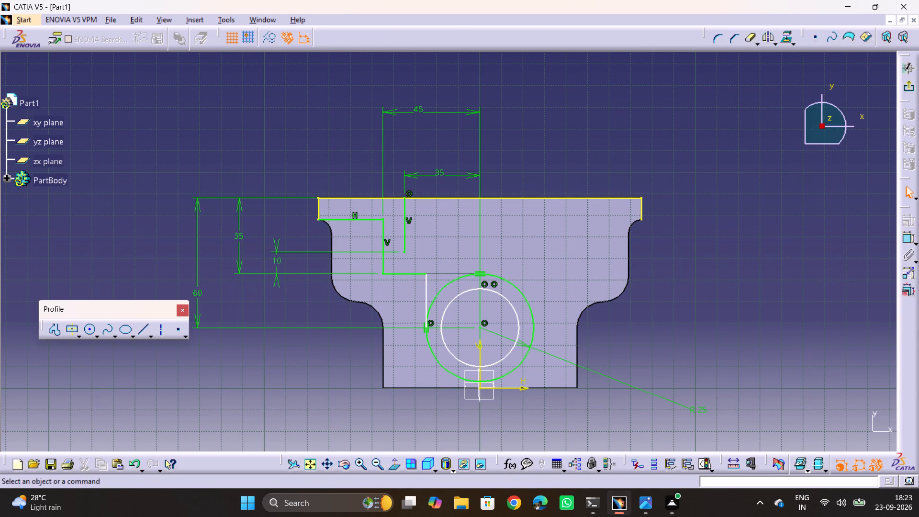
Check drawing 13.jpg and mirror the left half of the stepped wall profile about the sketch's vertical axis.
{"action": "key", "text": "alt+Tab"}
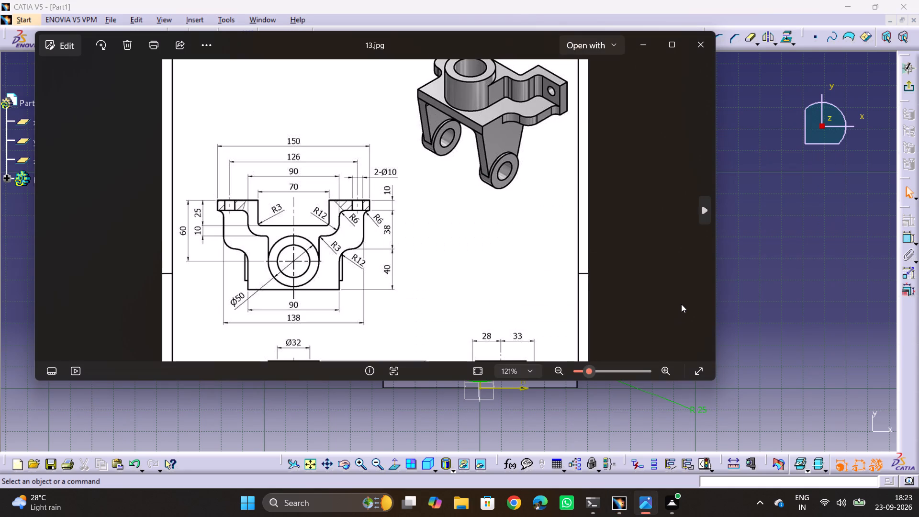
{"action": "key", "text": "alt+Tab"}
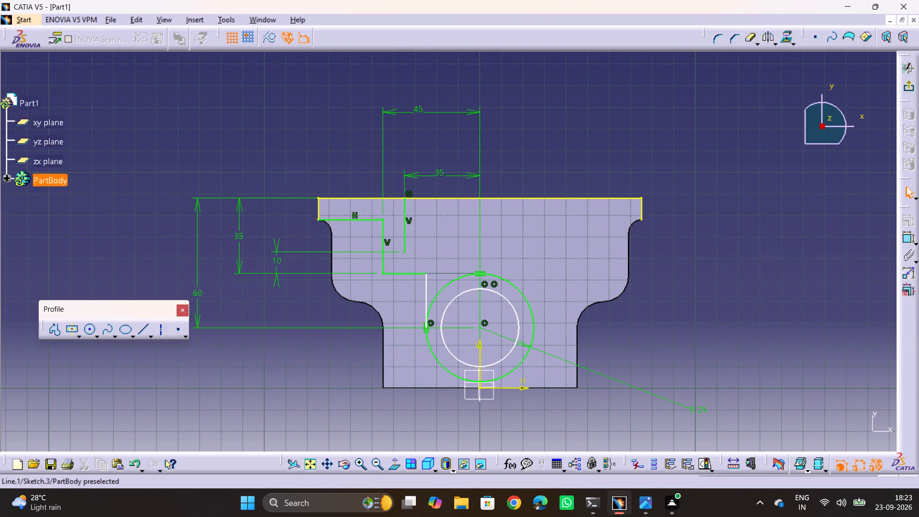
{"action": "left_click_drag", "start_coordinate": [300, 175], "coordinate": [433, 344]}
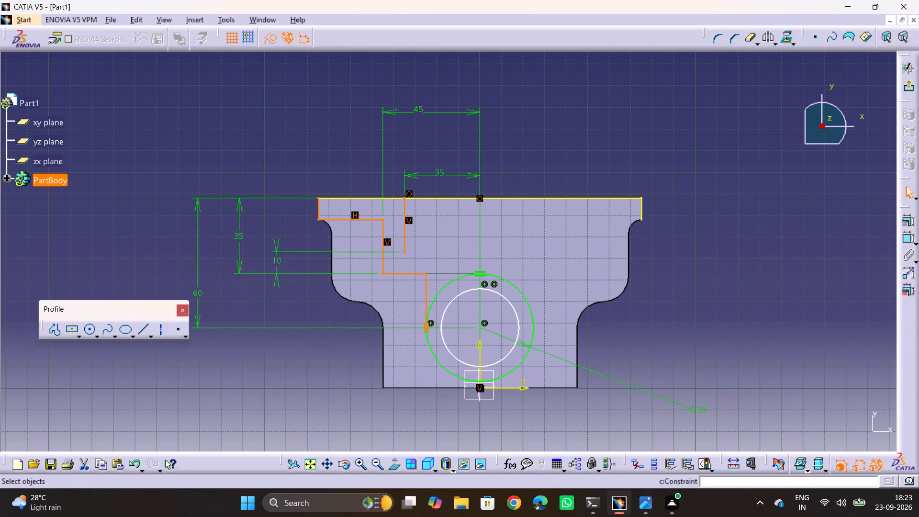
{"action": "left_click", "coordinate": [770, 40]}
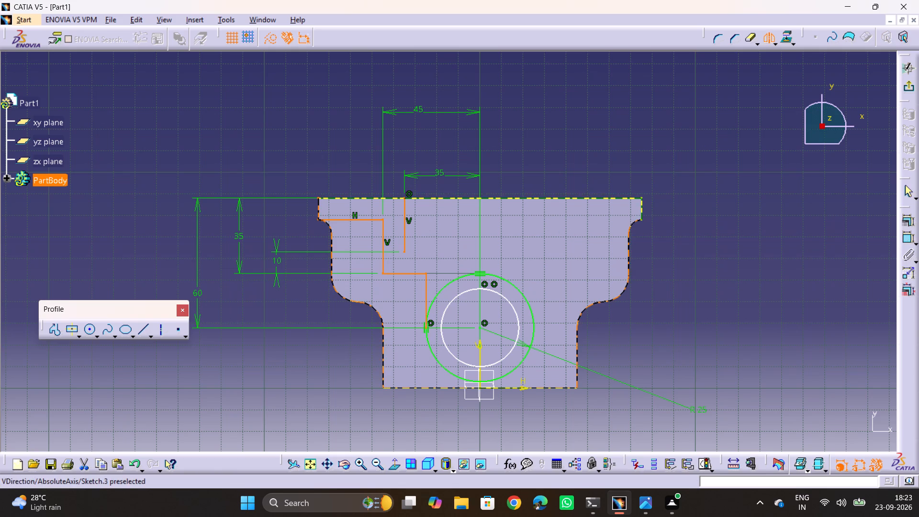
{"action": "left_click", "coordinate": [481, 358]}
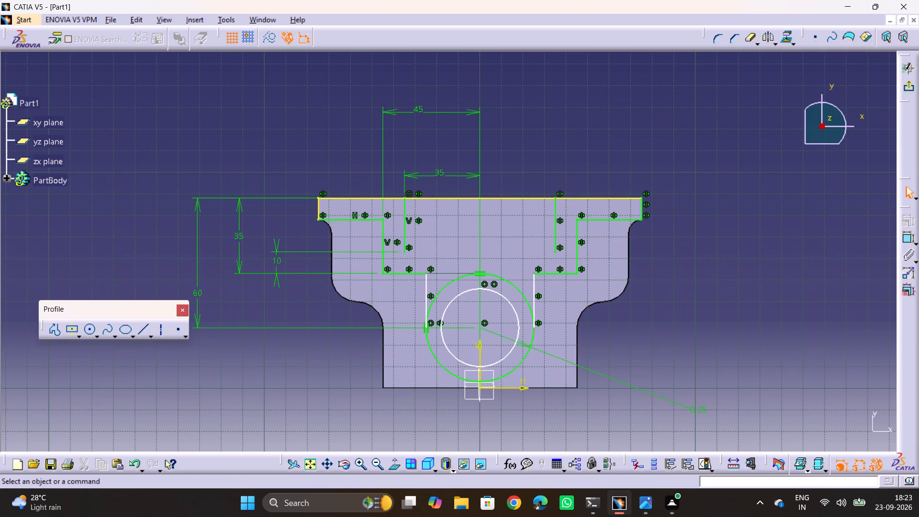
{"action": "left_click", "coordinate": [700, 299]}
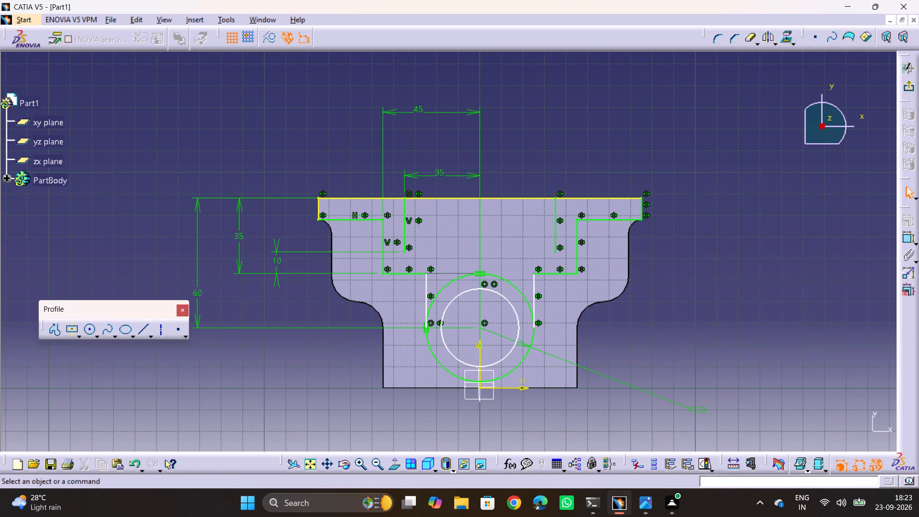
Sketch a 70 mm horizontal line joining the lower ends of the two inner vertical lines.
{"action": "left_click", "coordinate": [146, 330]}
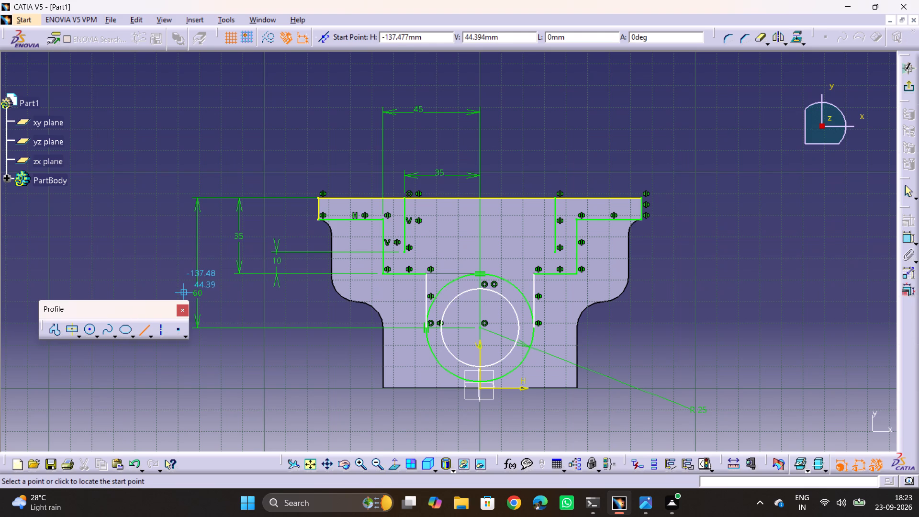
{"action": "left_click", "coordinate": [404, 250]}
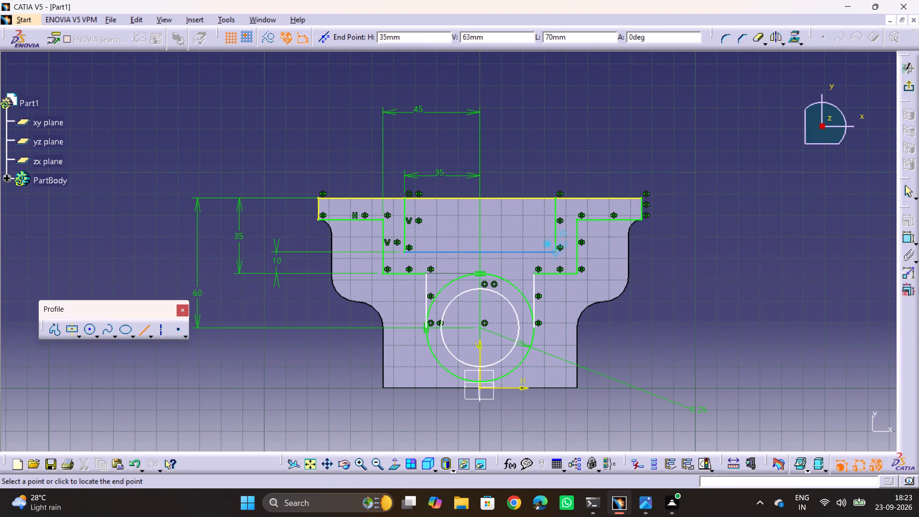
{"action": "left_click", "coordinate": [557, 252]}
{"action": "left_click", "coordinate": [635, 276]}
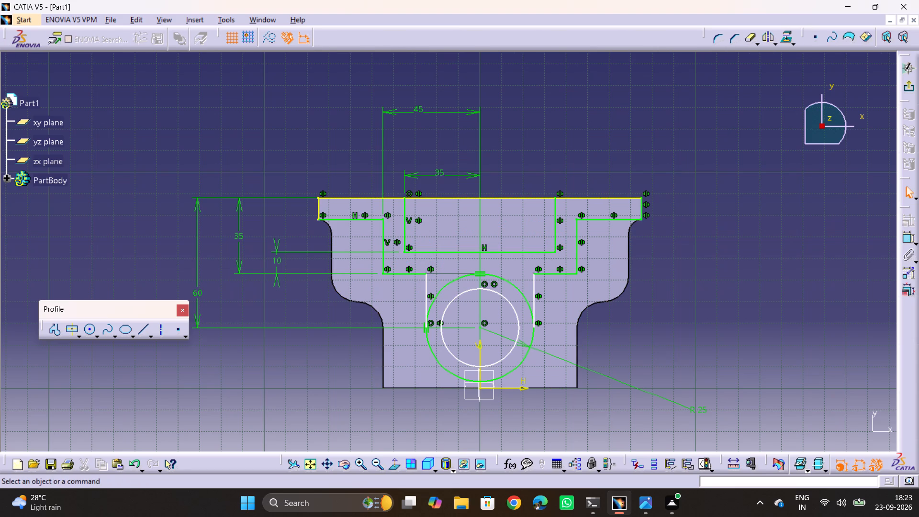
Check drawing 13.jpg and apply a tangency constraint between the mirrored vertical line beside the boss and the R25 circle.
{"action": "key", "text": "alt+Tab"}
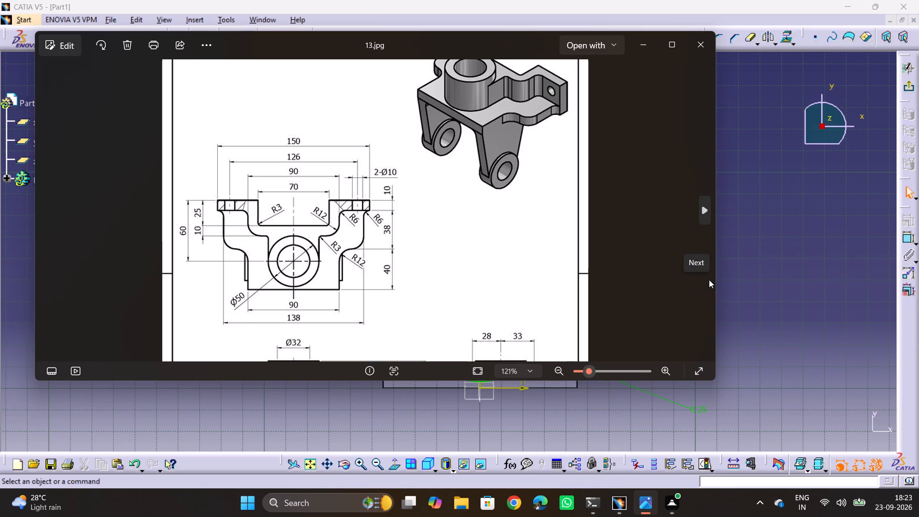
{"action": "key", "text": "alt+Tab"}
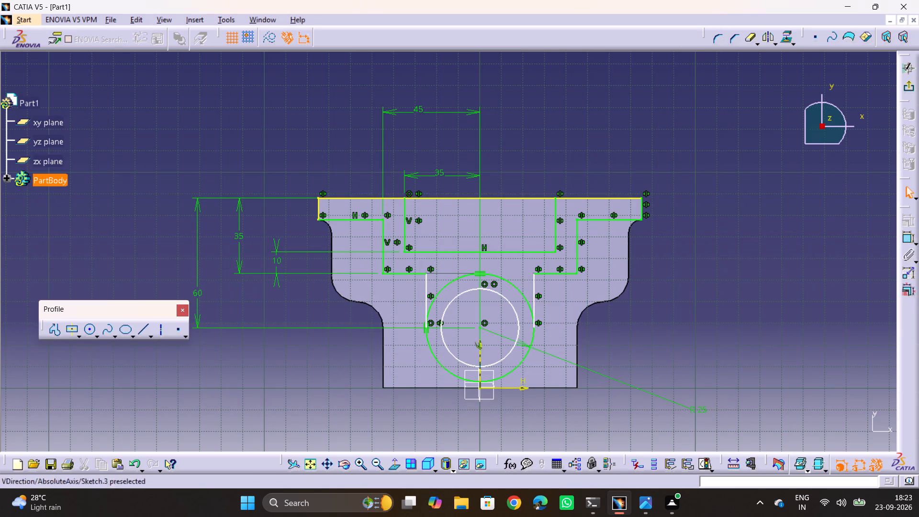
{"action": "middle_click_drag", "start_coordinate": [462, 341], "coordinate": [432, 329]}
{"action": "left_click_drag", "start_coordinate": [461, 339], "coordinate": [432, 329]}
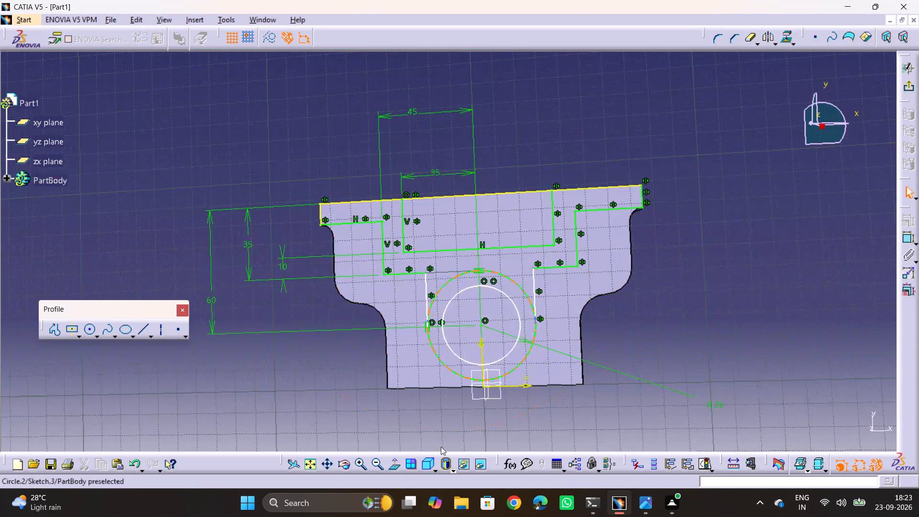
{"action": "left_click", "coordinate": [318, 471]}
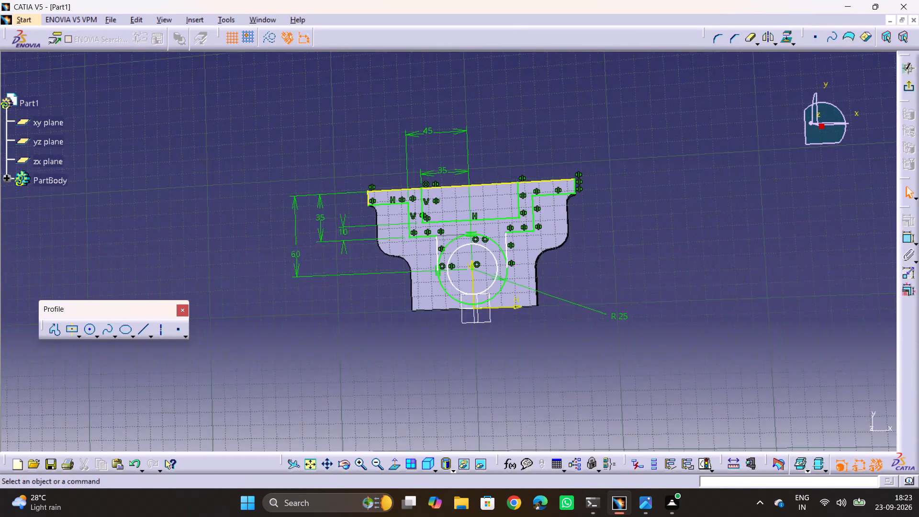
{"action": "left_click", "coordinate": [396, 460]}
{"action": "left_click", "coordinate": [632, 270]}
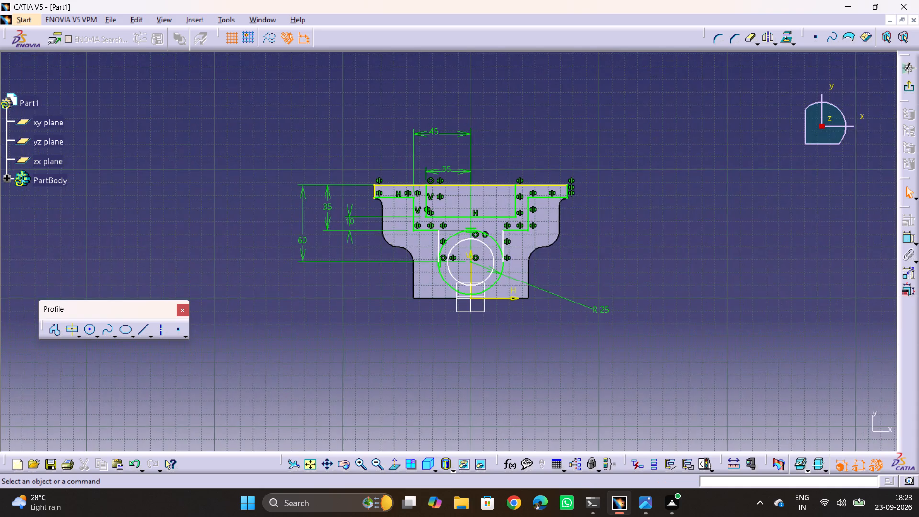
{"action": "middle_click_drag", "start_coordinate": [552, 275], "coordinate": [586, 180], "text": "ctrl"}
{"action": "middle_click_drag", "start_coordinate": [513, 285], "coordinate": [509, 266]}
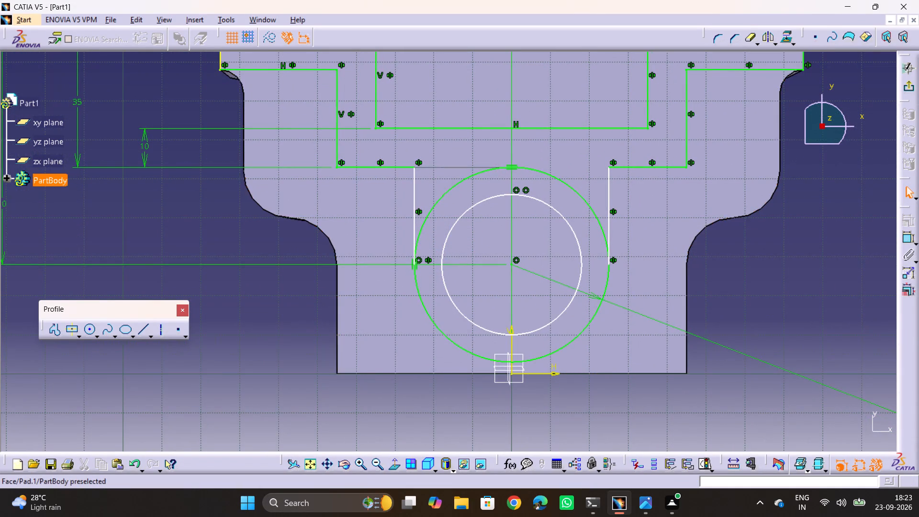
{"action": "key", "text": "alt+Tab"}
{"action": "key", "text": "alt+Tab"}
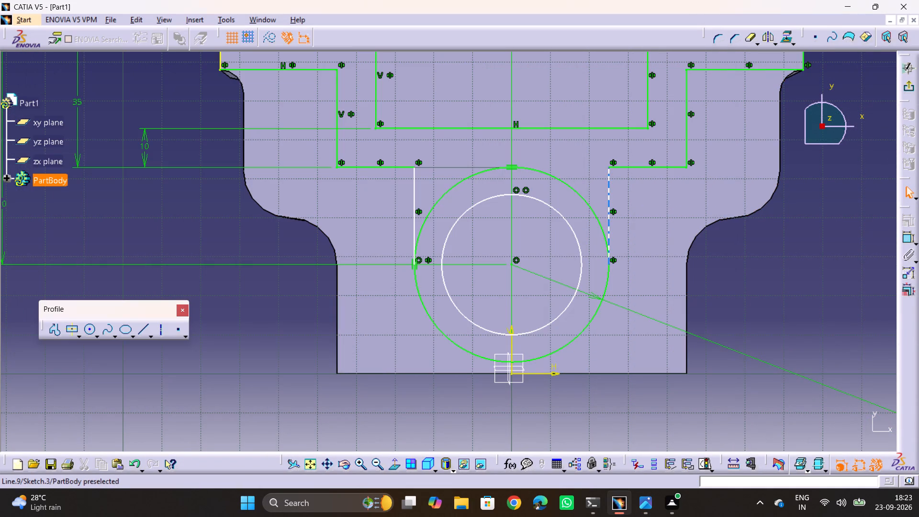
{"action": "left_click", "coordinate": [610, 220]}
{"action": "left_click", "coordinate": [604, 229], "text": "ctrl"}
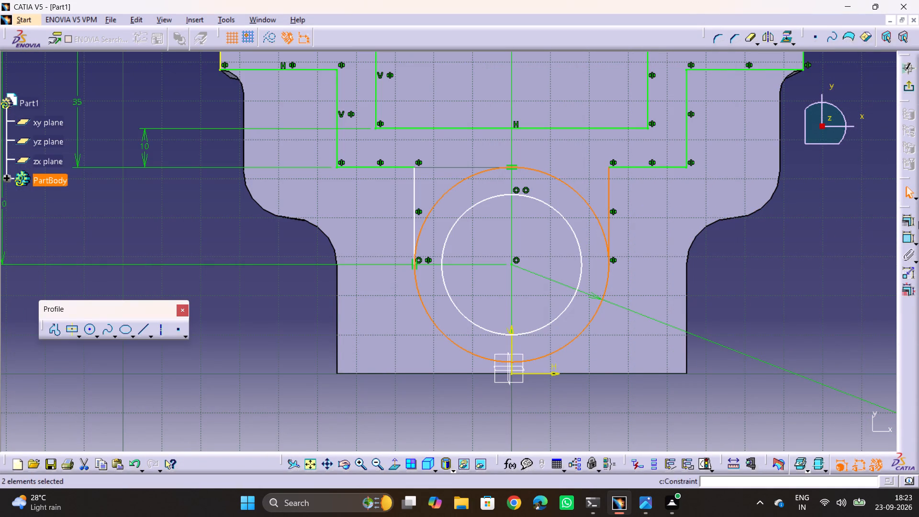
{"action": "left_click", "coordinate": [908, 225]}
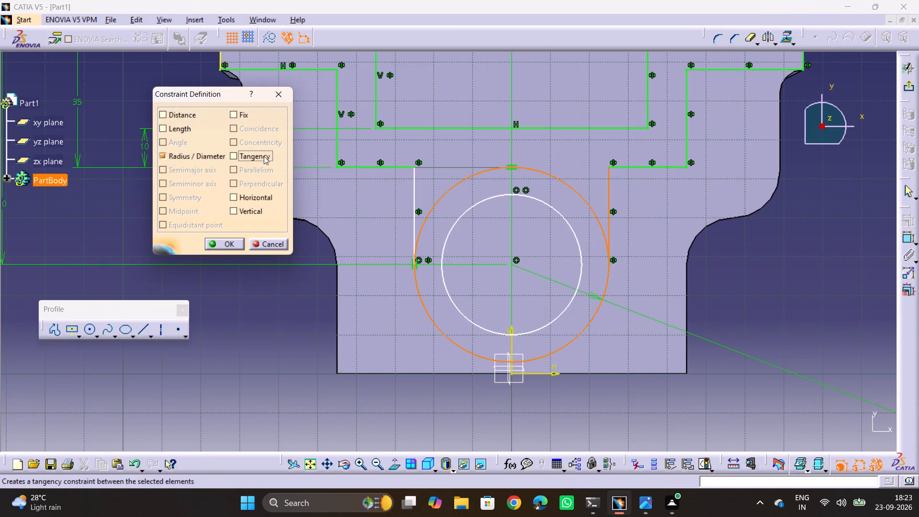
{"action": "left_click", "coordinate": [264, 156]}
{"action": "left_click", "coordinate": [233, 242]}
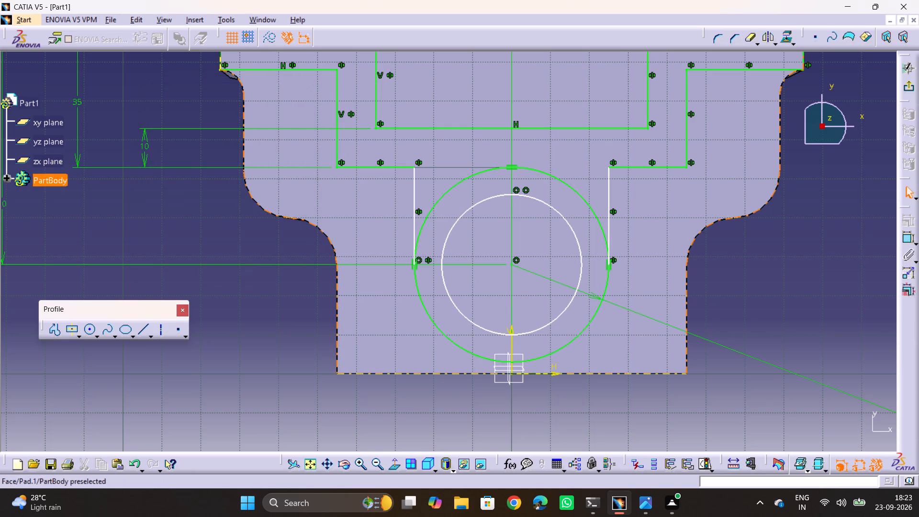
Dimension the length of the mirrored vertical line tangent to the R25 circle and open its value.
{"action": "left_click", "coordinate": [911, 236]}
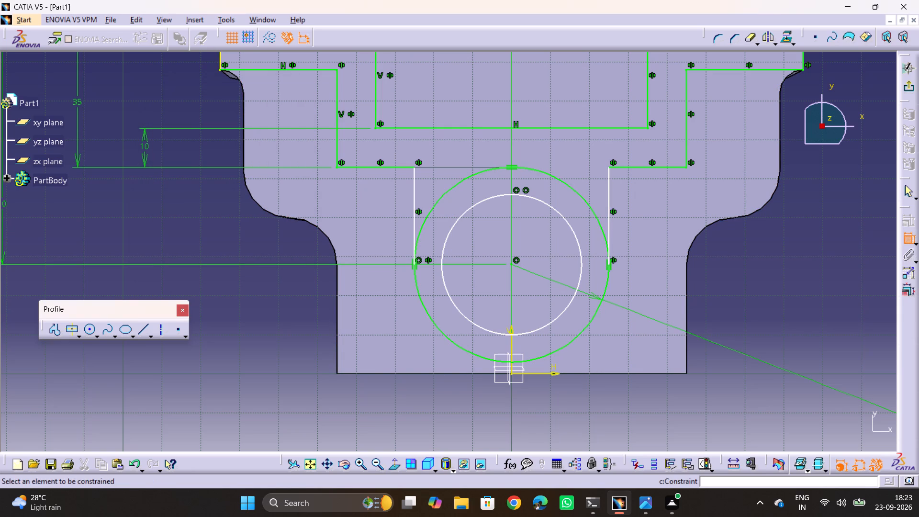
{"action": "left_click", "coordinate": [611, 226]}
{"action": "left_click", "coordinate": [670, 225]}
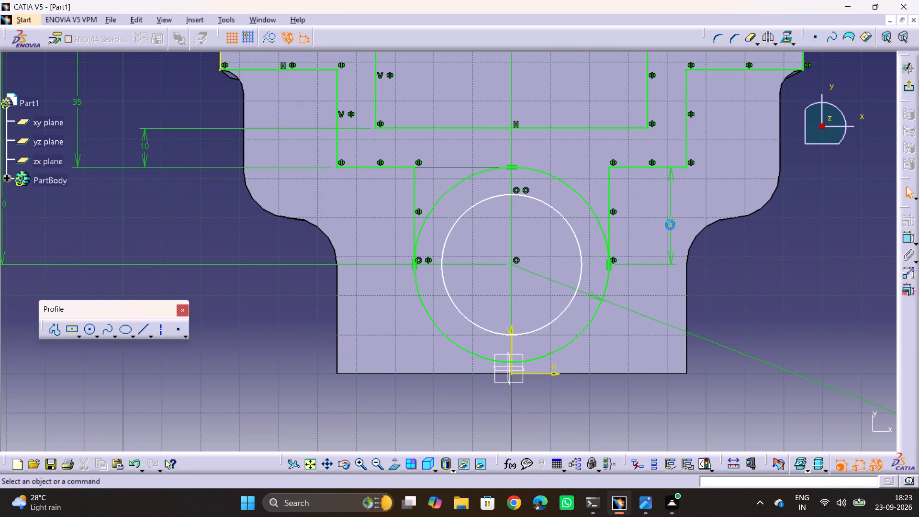
{"action": "double_click", "coordinate": [668, 223]}
{"action": "left_click", "coordinate": [754, 293]}
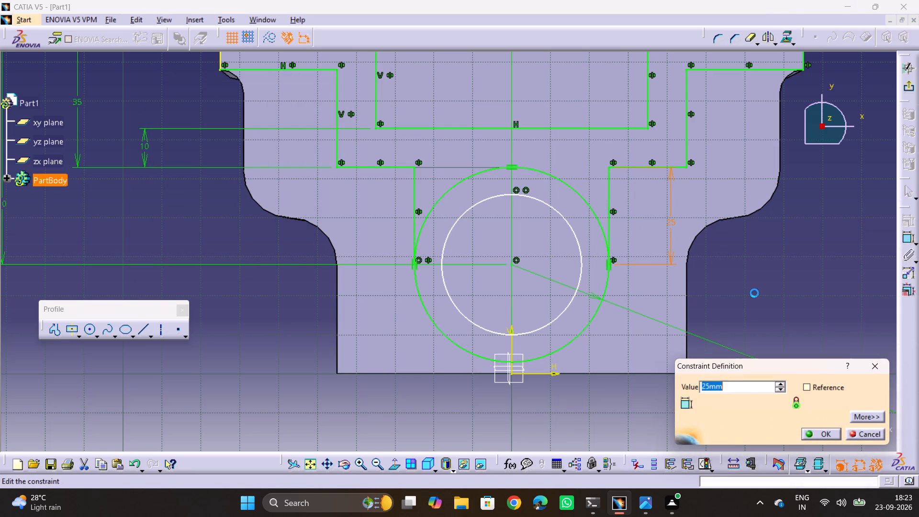
{"action": "key", "text": "Escape"}
{"action": "key", "text": "Escape"}
{"action": "key", "text": "Escape"}
{"action": "left_click", "coordinate": [775, 299]}
{"action": "key", "text": "Escape"}
{"action": "key", "text": "Escape"}
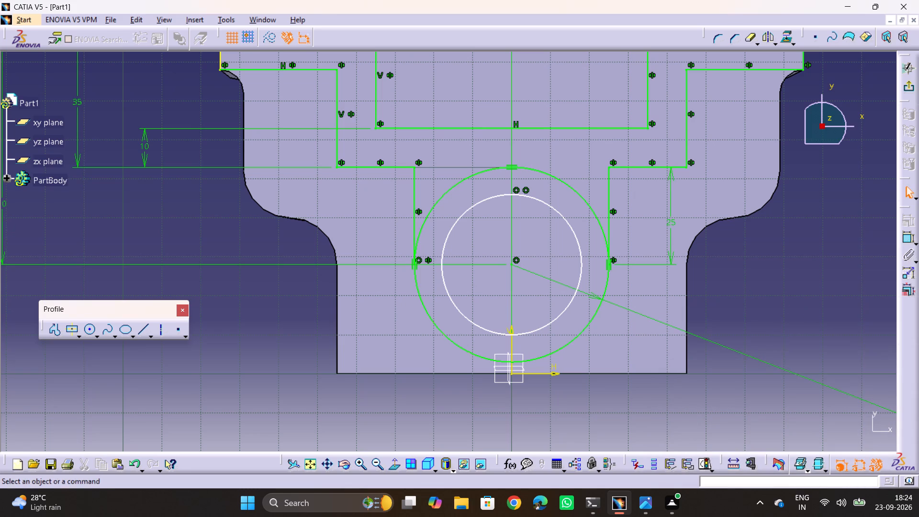
Check the boss in drawing 13.jpg, then dimension the inner concentric circle with a radius of 20 mm.
{"action": "key", "text": "alt+Tab"}
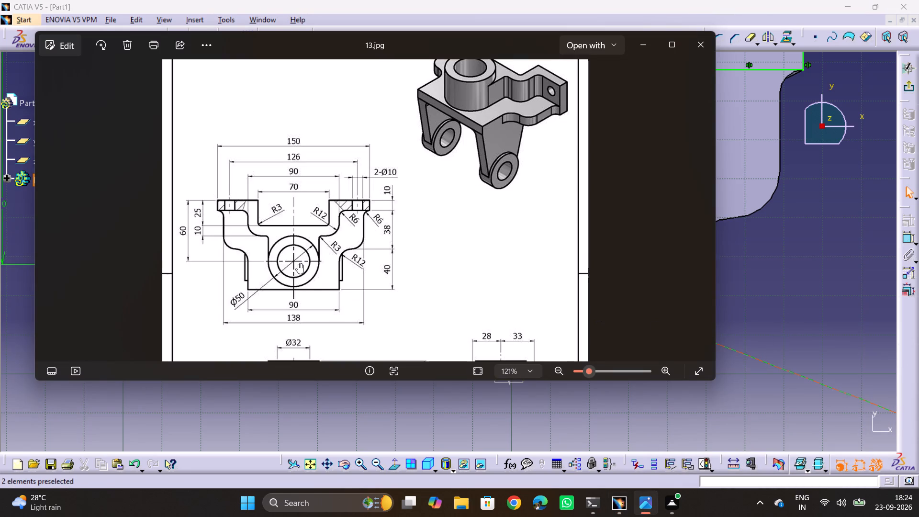
{"action": "key", "text": "alt+Tab"}
{"action": "left_click", "coordinate": [902, 240]}
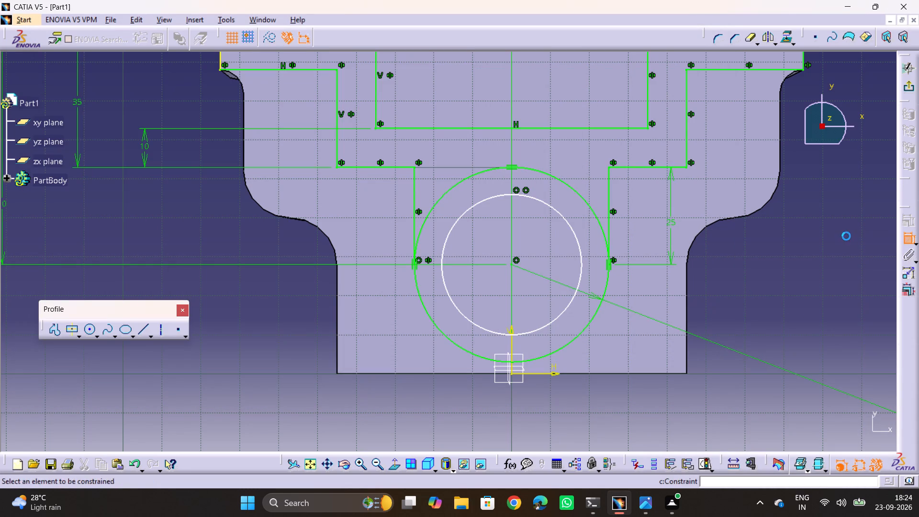
{"action": "left_click", "coordinate": [581, 282]}
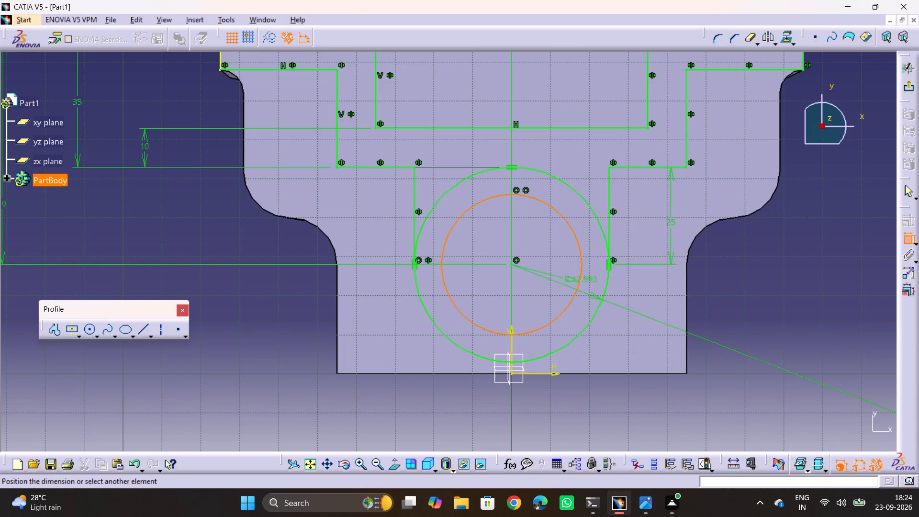
{"action": "left_click", "coordinate": [551, 260]}
{"action": "double_click", "coordinate": [544, 259]}
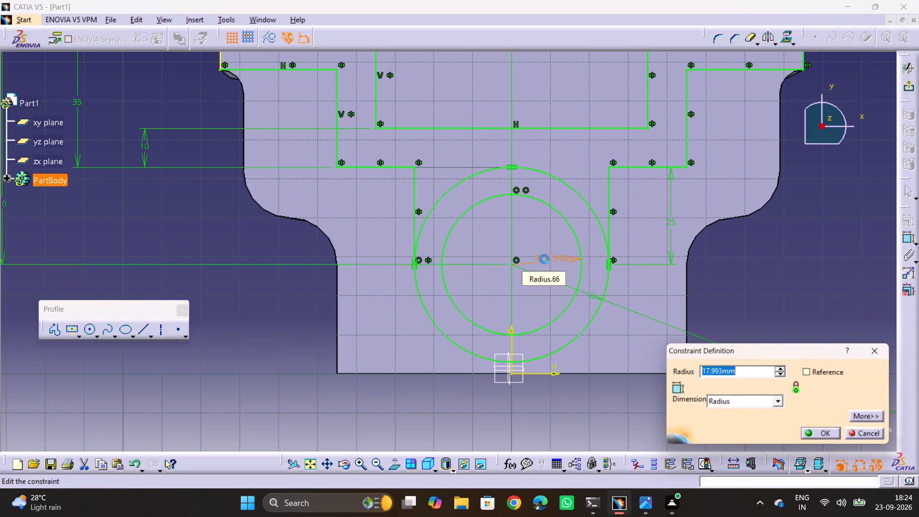
{"action": "type", "text": "20"}
{"action": "key", "text": "Return"}
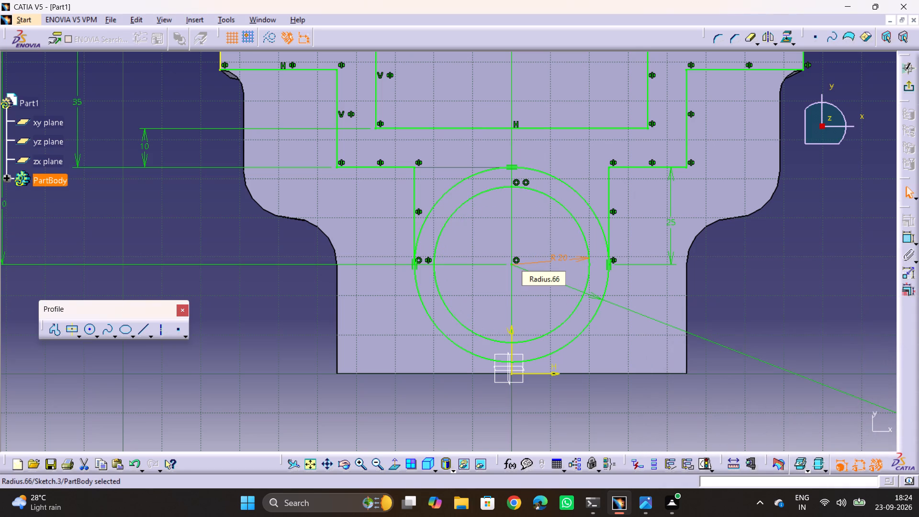
{"action": "left_click", "coordinate": [796, 289]}
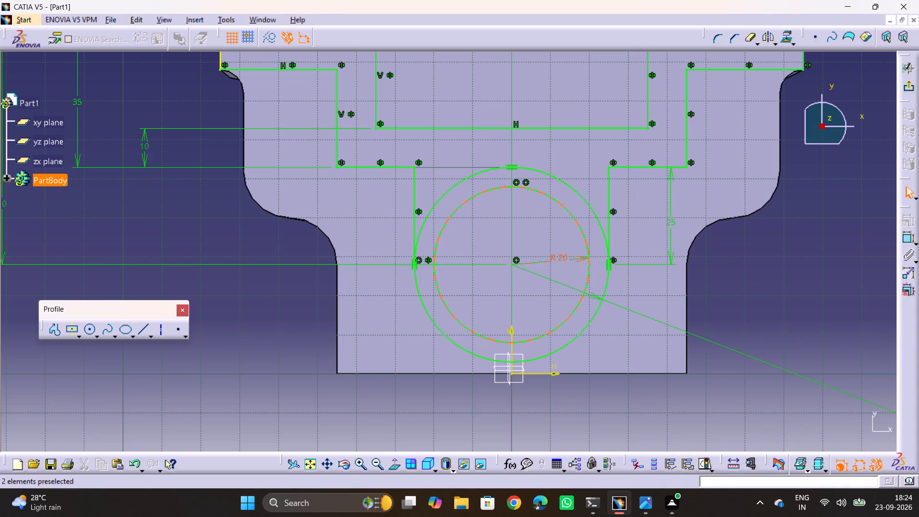
Set the inner concentric circle's radius to 17.5 mm.
{"action": "double_click", "coordinate": [562, 254]}
{"action": "type", "text": "17.5"}
{"action": "key", "text": "Return"}
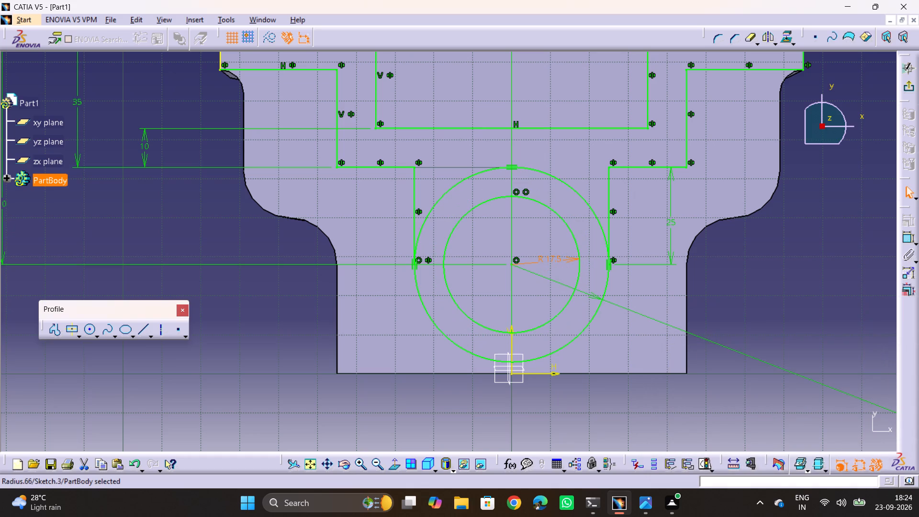
{"action": "left_click", "coordinate": [836, 276]}
Following drawing 13.jpg, trim away the profile's top edge between the two inner vertical lines with Quick Trim.
{"action": "key", "text": "alt+Tab"}
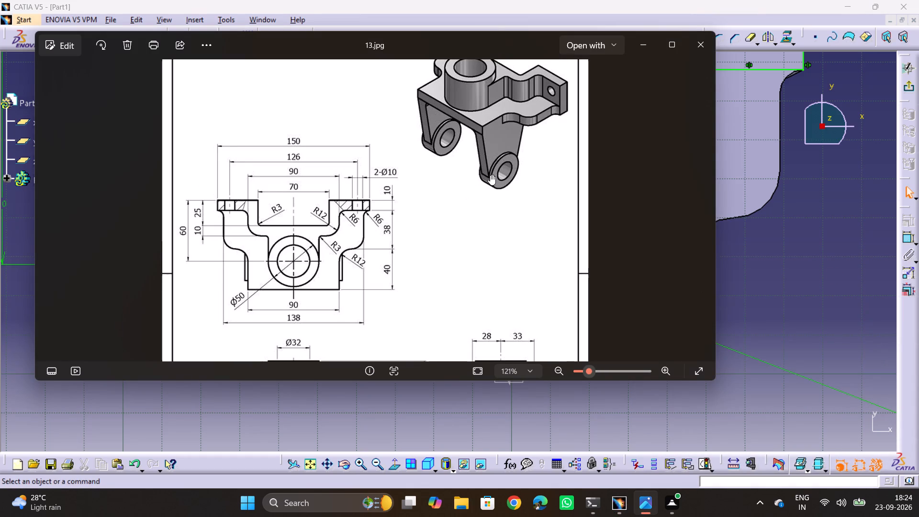
{"action": "key", "text": "alt+Tab"}
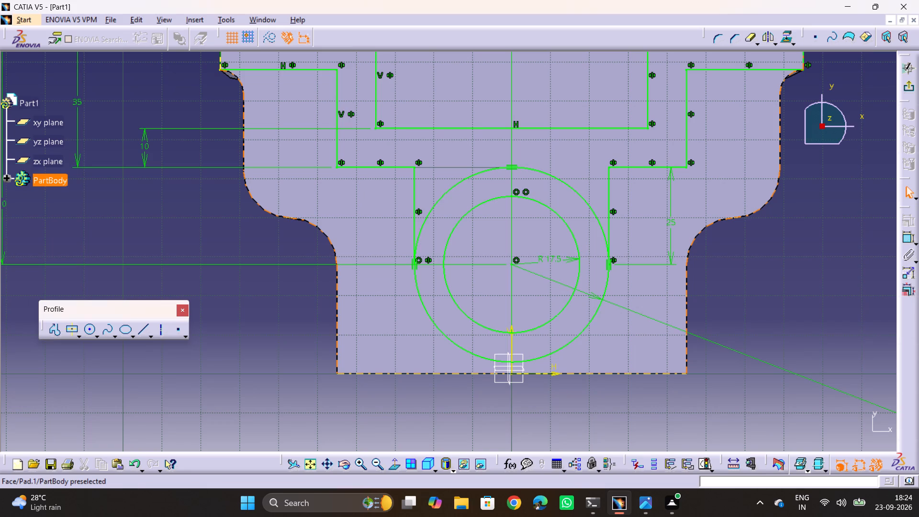
{"action": "middle_click_drag", "start_coordinate": [491, 183], "coordinate": [486, 281]}
{"action": "left_click", "coordinate": [781, 341]}
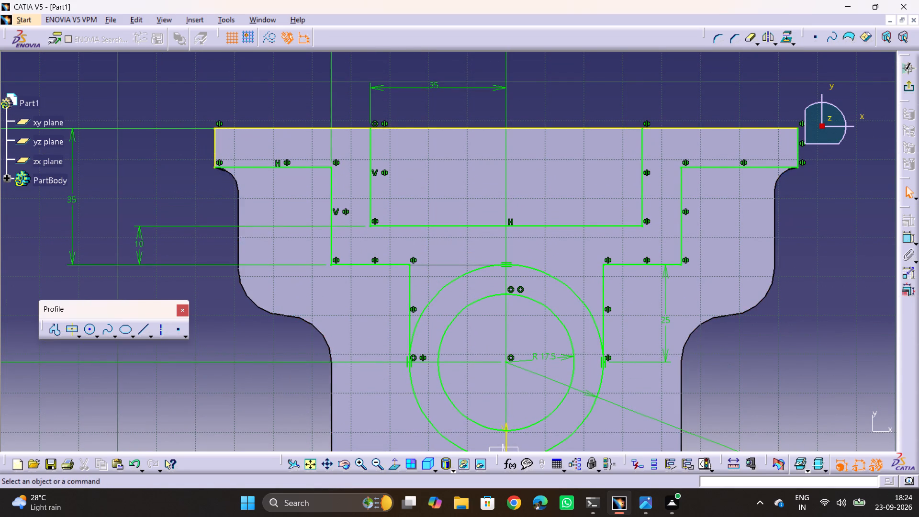
{"action": "left_click", "coordinate": [749, 40]}
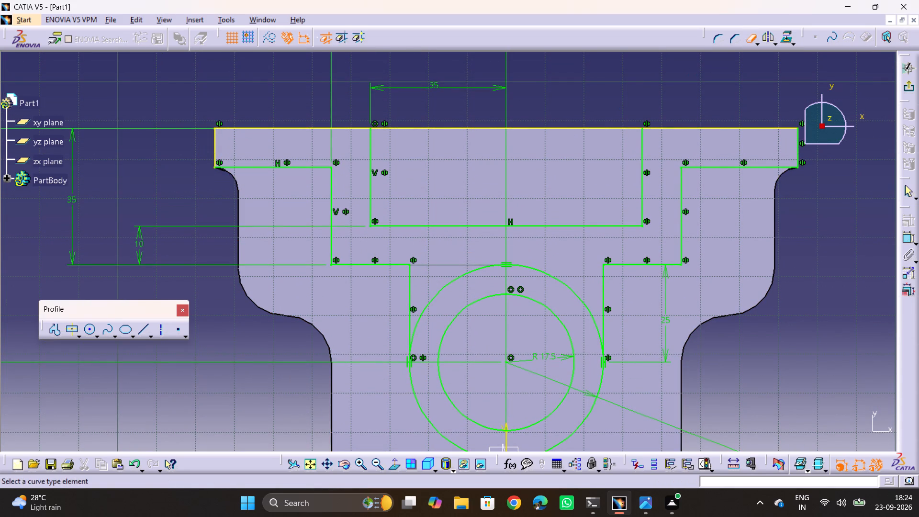
{"action": "left_click", "coordinate": [565, 127]}
{"action": "left_click", "coordinate": [785, 357]}
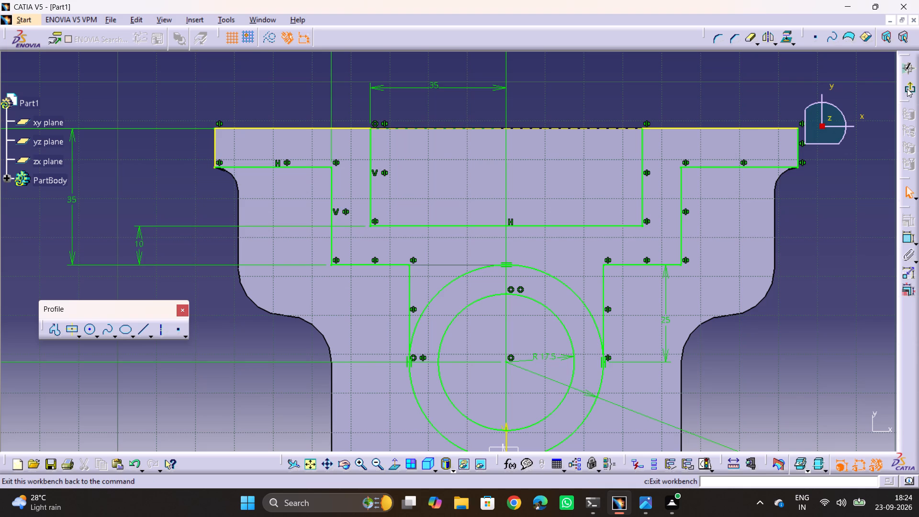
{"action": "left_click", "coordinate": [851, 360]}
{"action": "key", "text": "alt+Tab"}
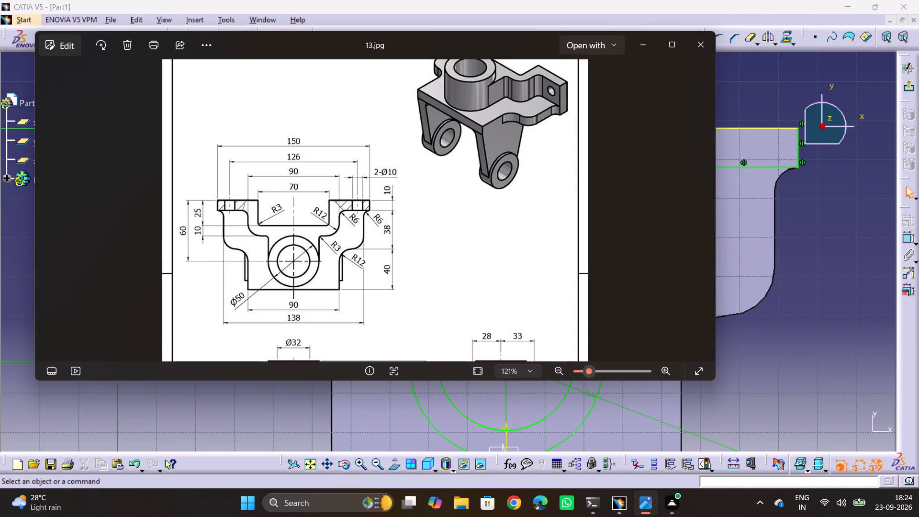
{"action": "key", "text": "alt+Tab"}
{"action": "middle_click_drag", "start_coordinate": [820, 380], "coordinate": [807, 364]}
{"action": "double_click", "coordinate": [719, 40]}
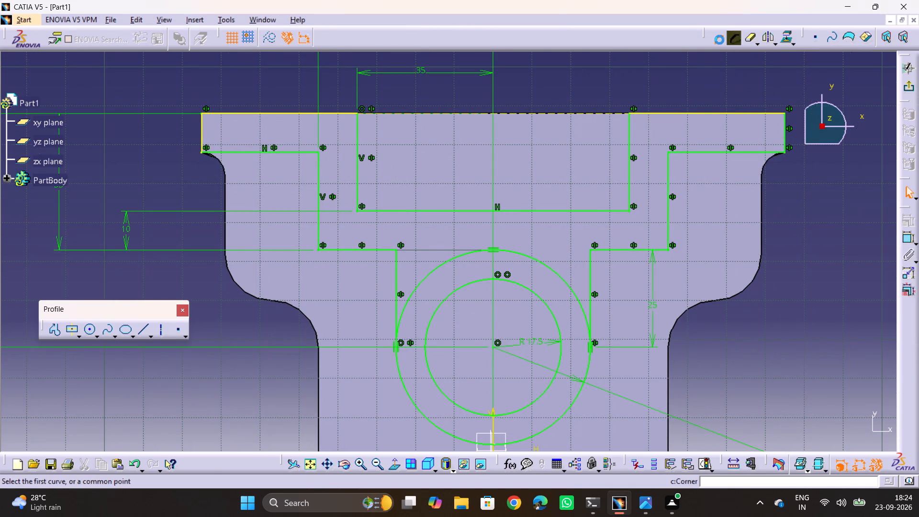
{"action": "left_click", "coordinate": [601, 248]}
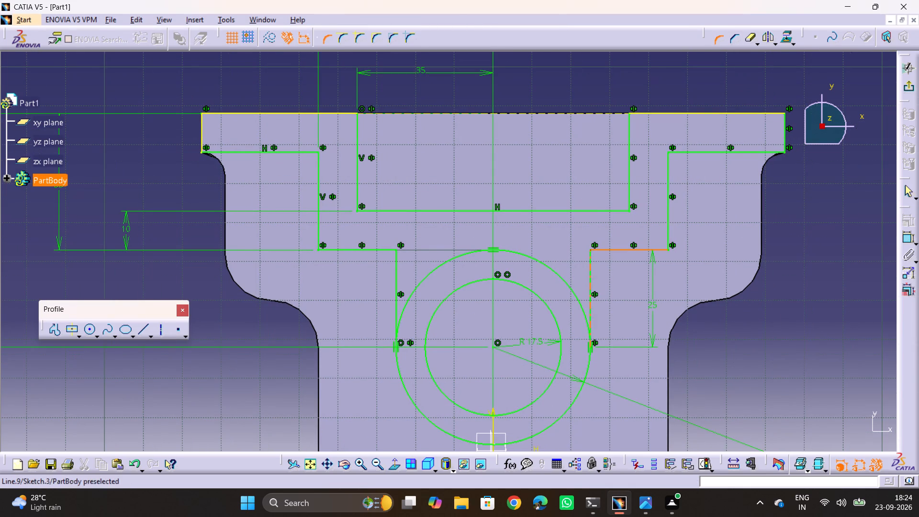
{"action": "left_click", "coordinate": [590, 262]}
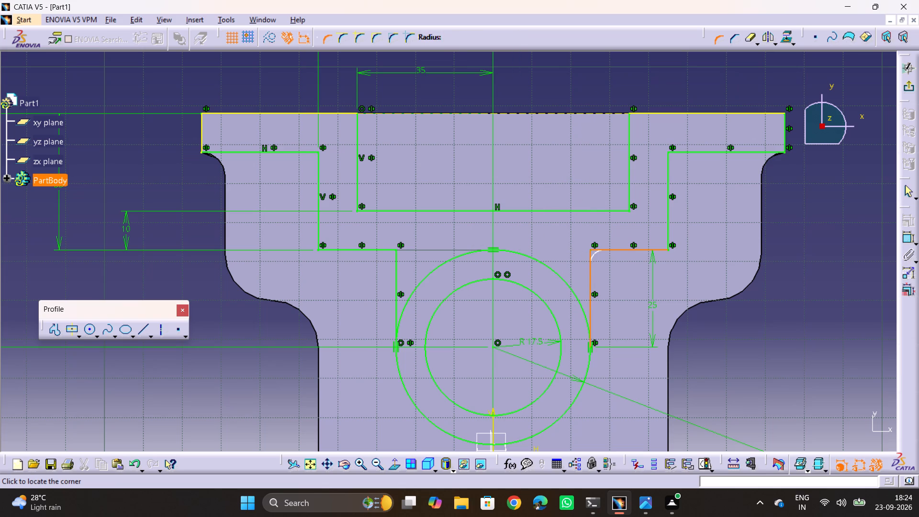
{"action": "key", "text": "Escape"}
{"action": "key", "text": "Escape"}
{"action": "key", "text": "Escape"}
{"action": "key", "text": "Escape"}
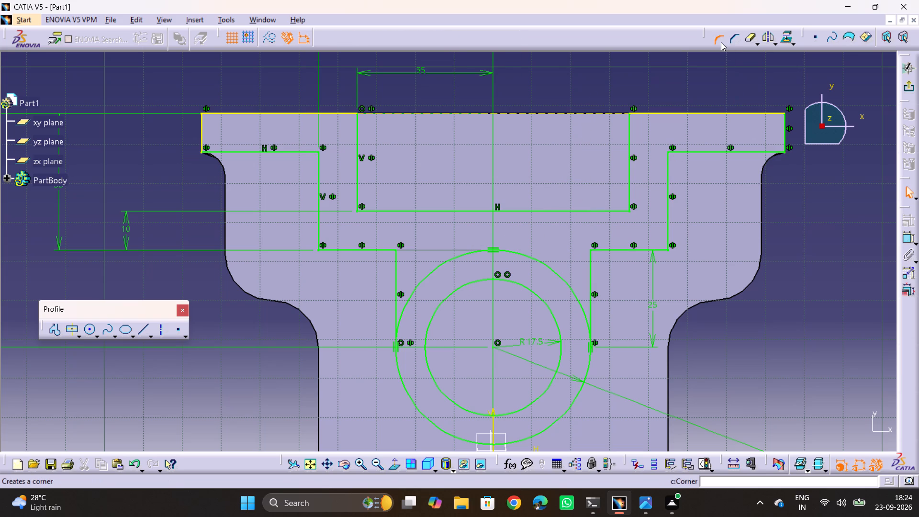
Round both corners where the lower ledges meet the verticals tangent to the R25 circle, converting the constrained line's length into a distance.
{"action": "double_click", "coordinate": [721, 42]}
{"action": "left_click", "coordinate": [596, 247], "text": "ctrl"}
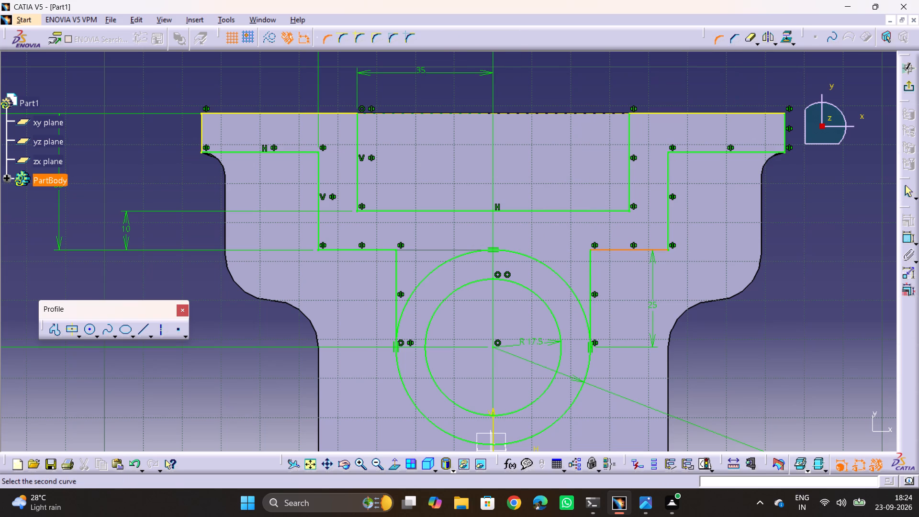
{"action": "left_click", "coordinate": [591, 260], "text": "ctrl"}
{"action": "left_click", "coordinate": [597, 257], "text": "ctrl"}
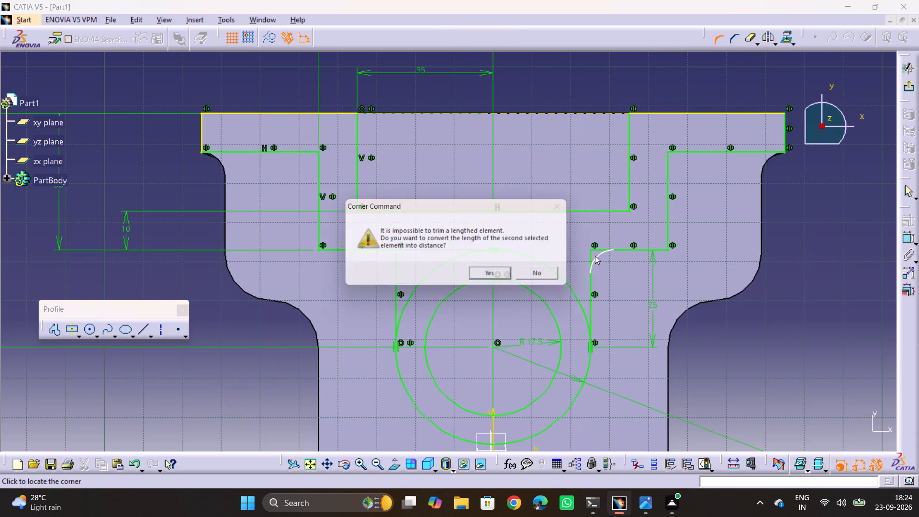
{"action": "left_click", "coordinate": [495, 272]}
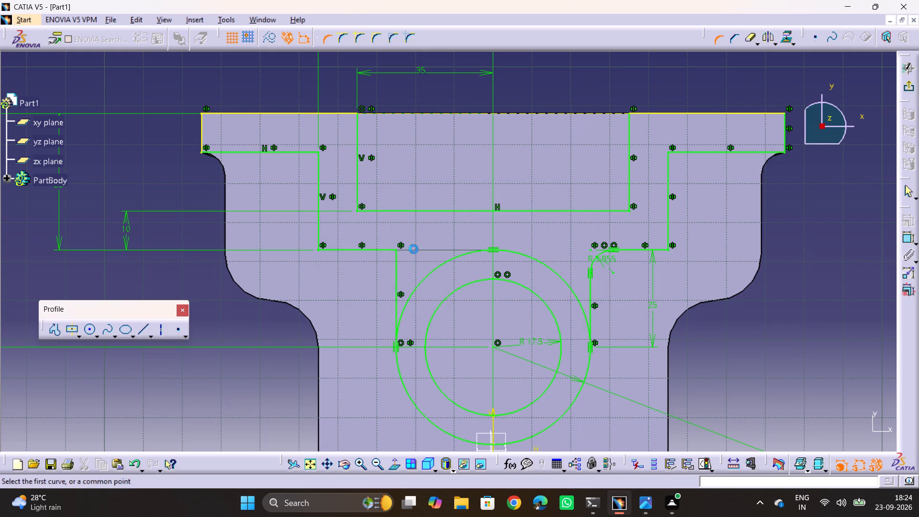
{"action": "left_click", "coordinate": [386, 250]}
{"action": "left_click", "coordinate": [395, 263]}
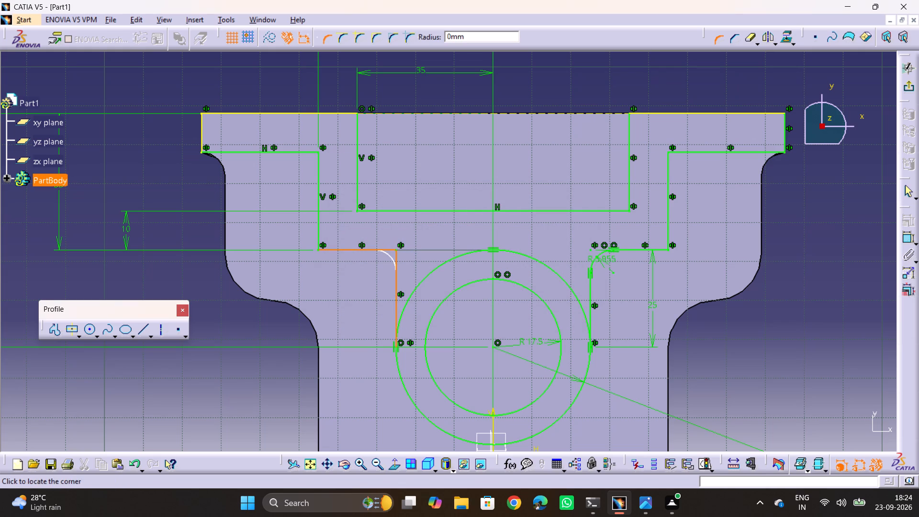
{"action": "left_click", "coordinate": [392, 259]}
Set the radius of both ledge corners beside the R25 circle to 3 mm.
{"action": "double_click", "coordinate": [380, 258]}
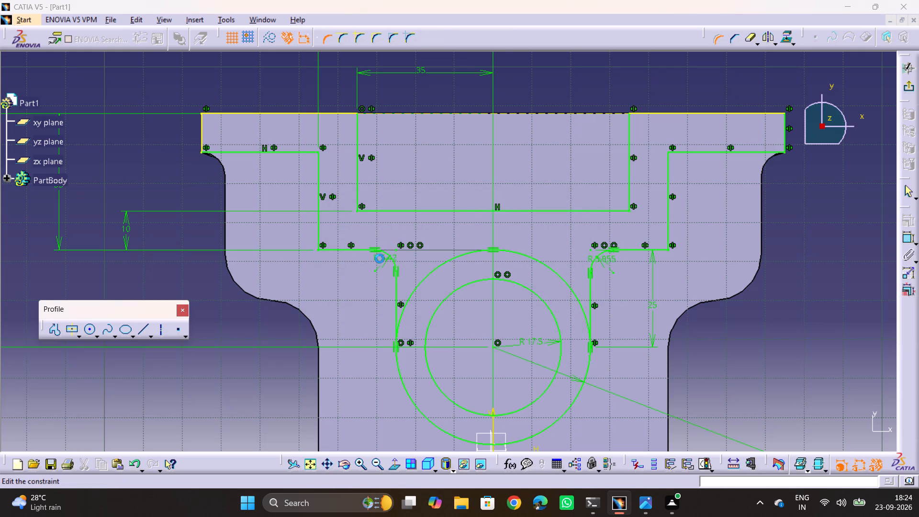
{"action": "key", "text": "3"}
{"action": "key", "text": "Return"}
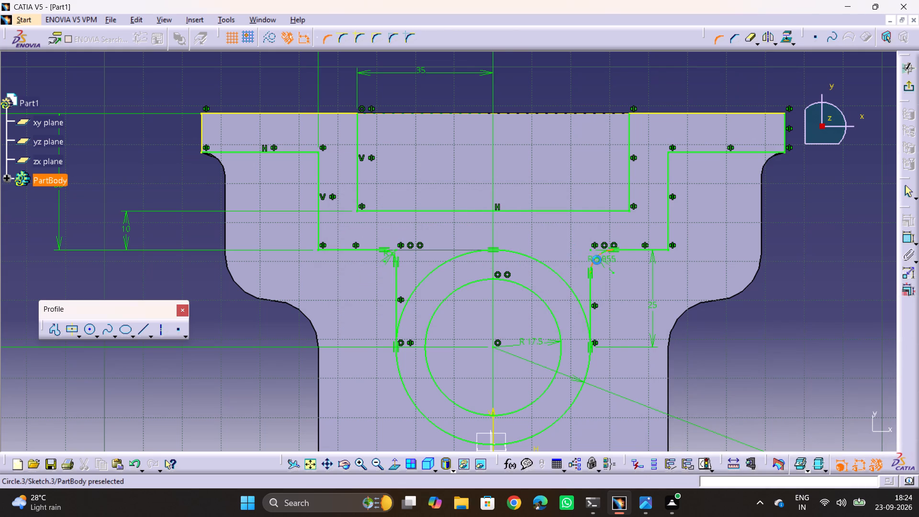
{"action": "double_click", "coordinate": [608, 260]}
{"action": "key", "text": "3"}
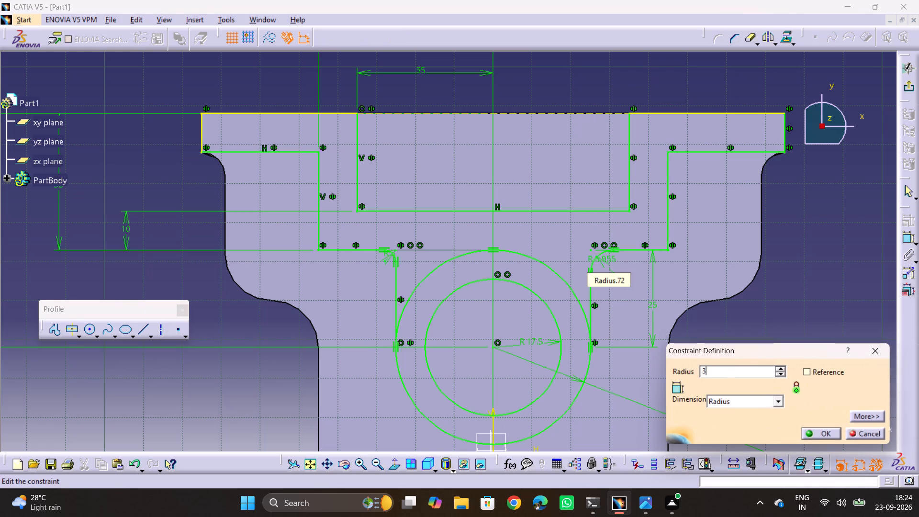
{"action": "key", "text": "Return"}
{"action": "left_click", "coordinate": [705, 230]}
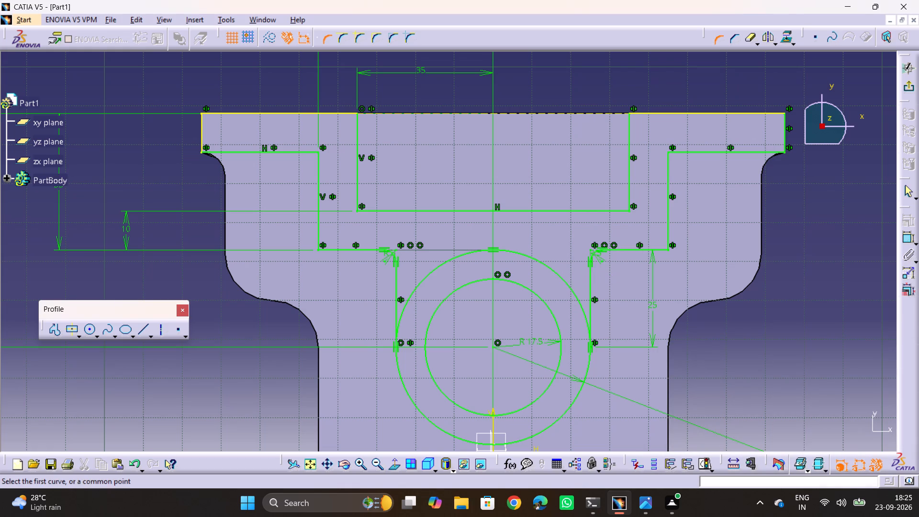
Following drawing 13.jpg, round the profile's right corner between the outer vertical wall and the lower ledge with a 12 mm radius.
{"action": "key", "text": "alt+Tab"}
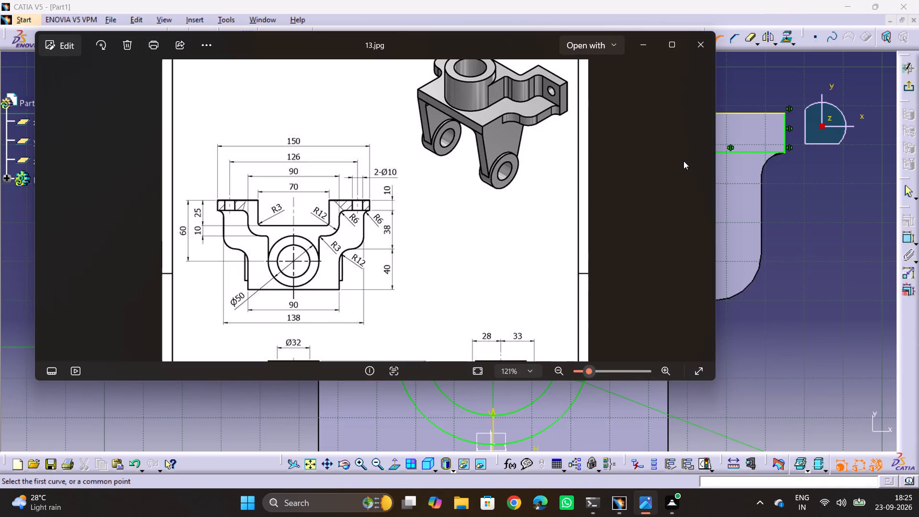
{"action": "key", "text": "alt+Tab"}
{"action": "key", "text": "alt+Tab"}
{"action": "key", "text": "alt+Tab"}
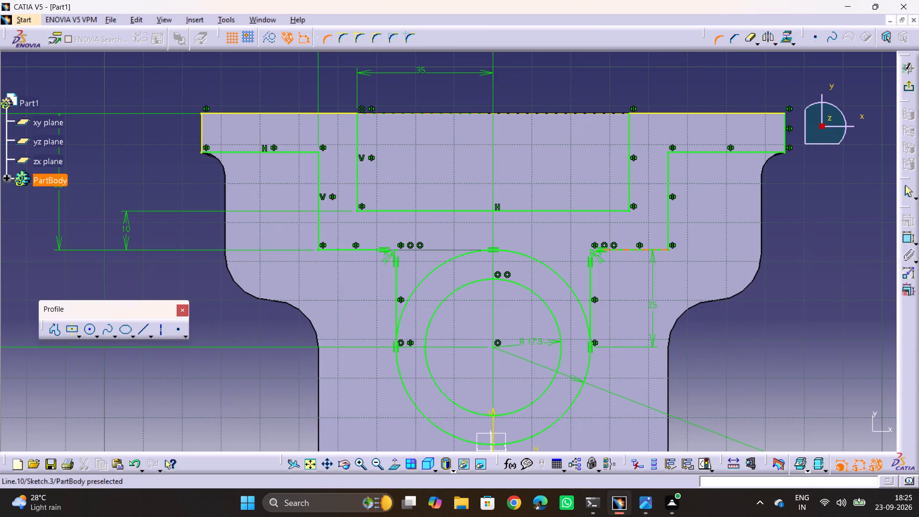
{"action": "left_click", "coordinate": [656, 250]}
{"action": "left_click", "coordinate": [668, 236]}
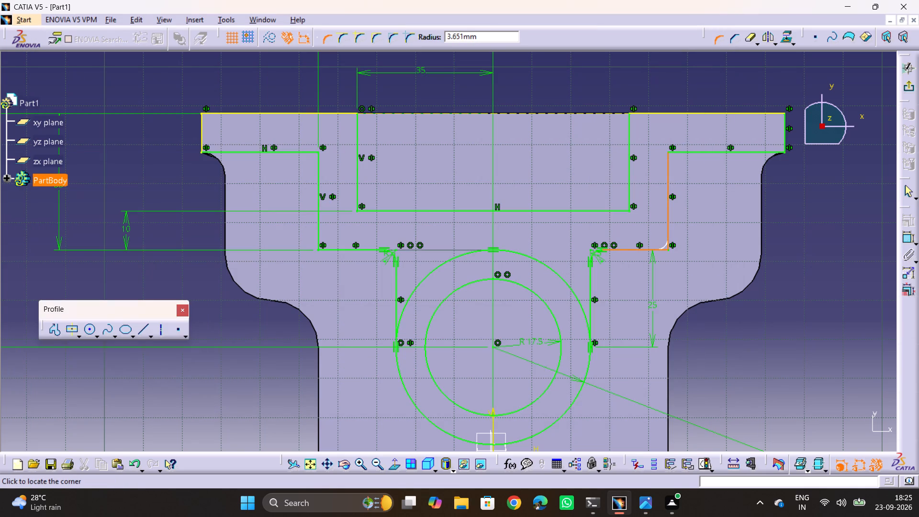
{"action": "left_click", "coordinate": [663, 242]}
{"action": "double_click", "coordinate": [655, 239]}
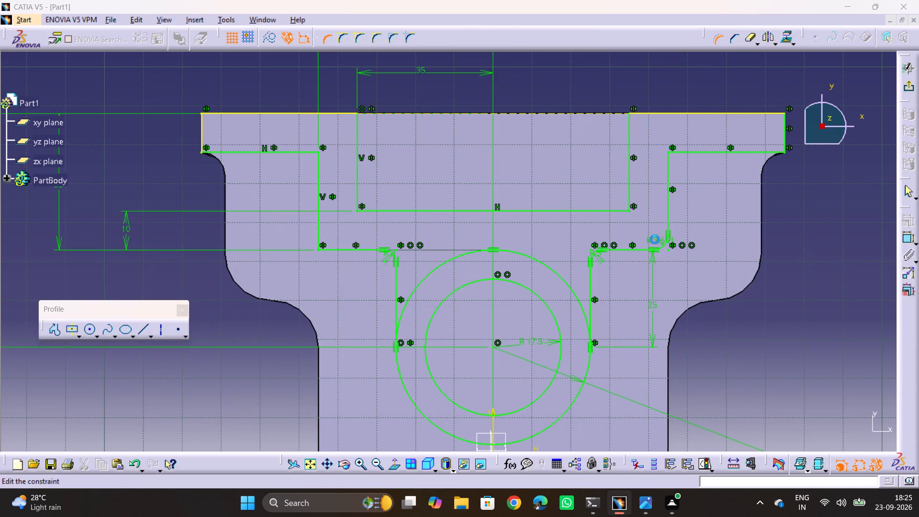
{"action": "type", "text": "12"}
{"action": "key", "text": "Return"}
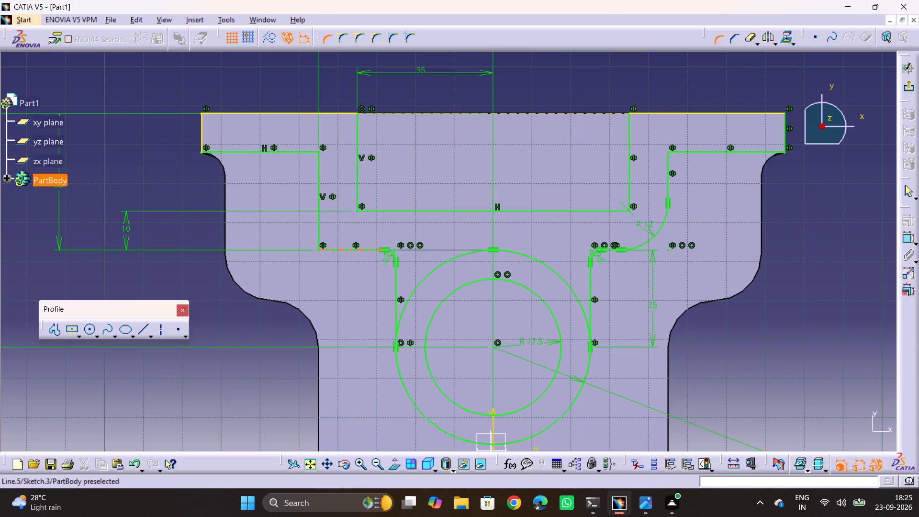
Round the matching left corner between the outer vertical wall and the lower ledge with a 12 mm radius.
{"action": "left_click", "coordinate": [337, 250]}
{"action": "left_click", "coordinate": [319, 229]}
{"action": "left_click", "coordinate": [324, 232]}
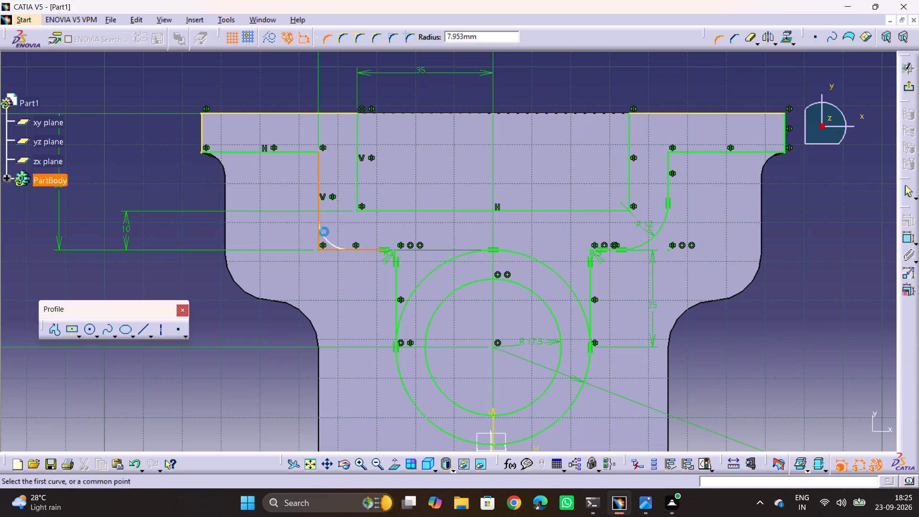
{"action": "double_click", "coordinate": [341, 227]}
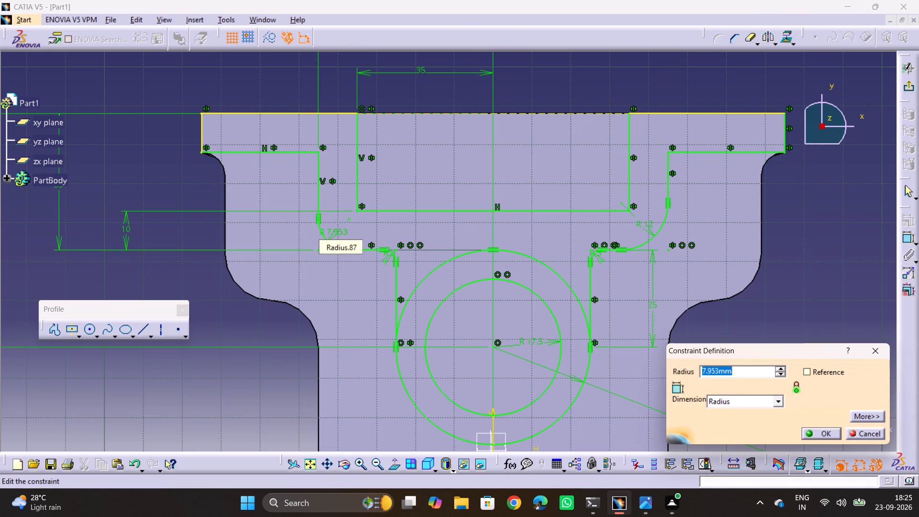
{"action": "type", "text": "12"}
{"action": "key", "text": "Return"}
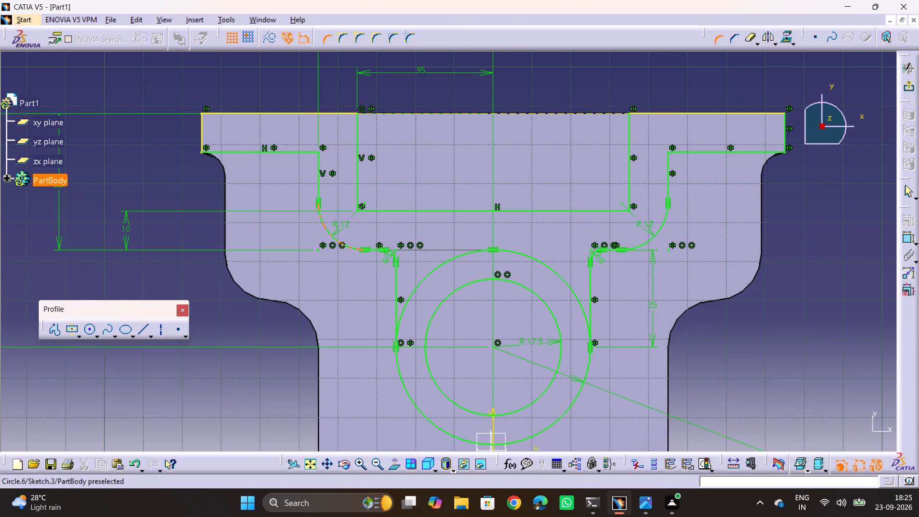
Round the two bottom corners of the 70 mm wide central recess, about 7.5 mm on the left and 9.4 mm on the right.
{"action": "left_click", "coordinate": [359, 189]}
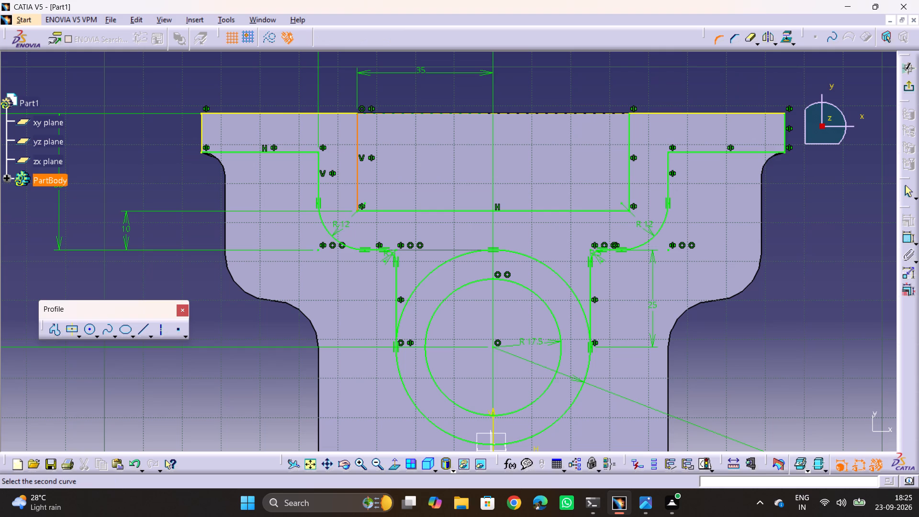
{"action": "left_click", "coordinate": [370, 212]}
{"action": "left_click", "coordinate": [370, 205]}
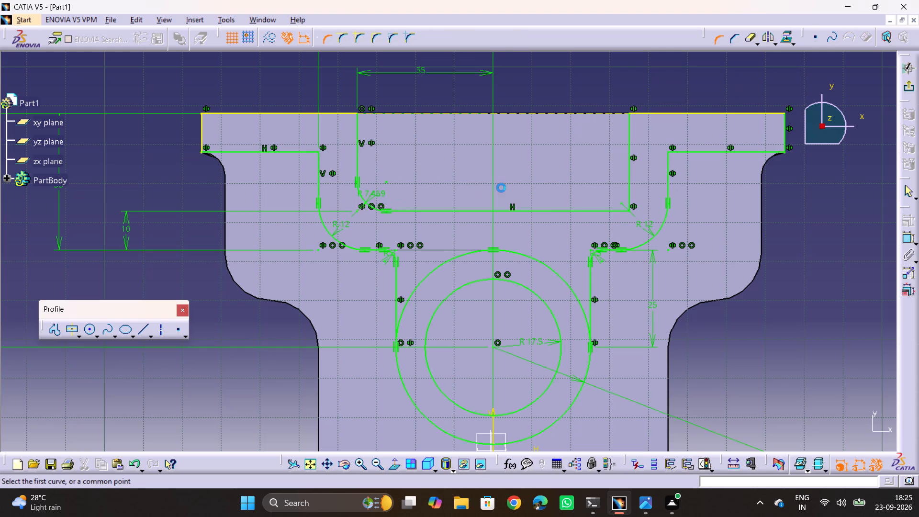
{"action": "left_click", "coordinate": [549, 210]}
{"action": "left_click", "coordinate": [631, 185]}
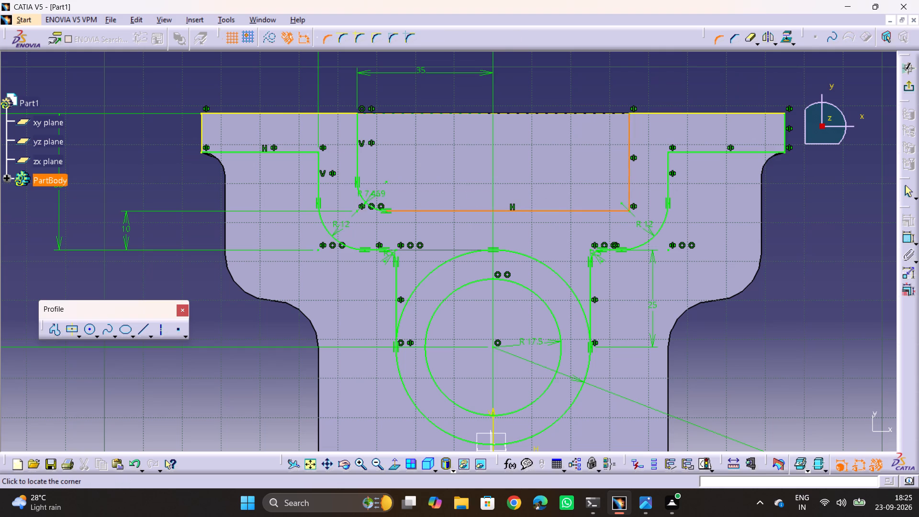
{"action": "left_click", "coordinate": [623, 195]}
Set the radius of both bottom corners of the central recess to 3 mm.
{"action": "triple_click", "coordinate": [608, 189]}
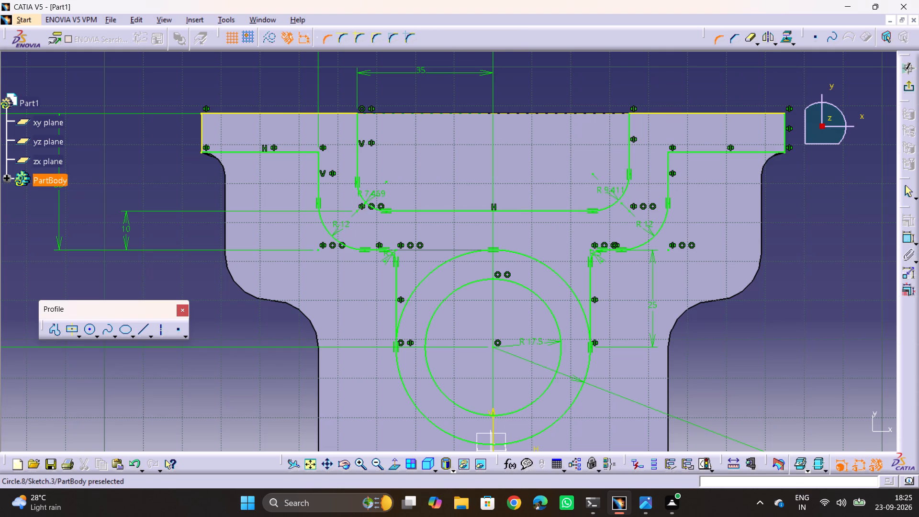
{"action": "key", "text": "3"}
{"action": "key", "text": "Return"}
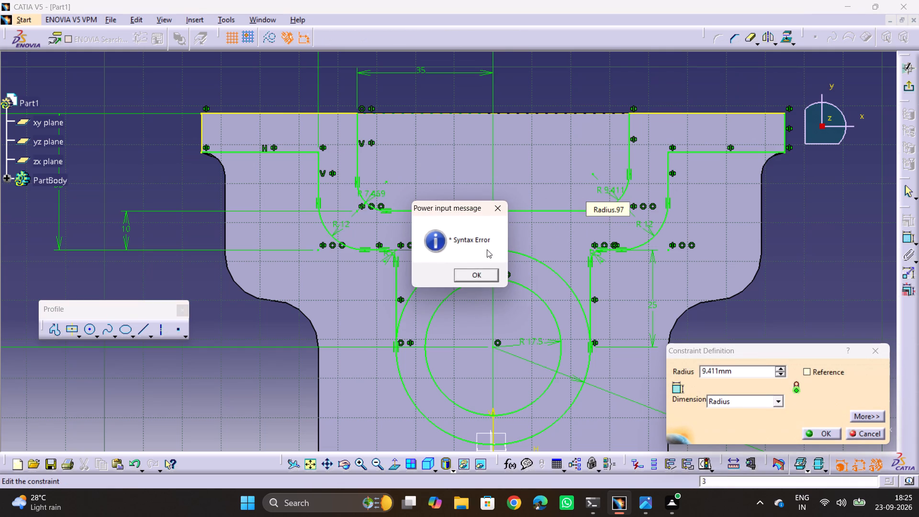
{"action": "left_click", "coordinate": [477, 275]}
{"action": "double_click", "coordinate": [605, 189]}
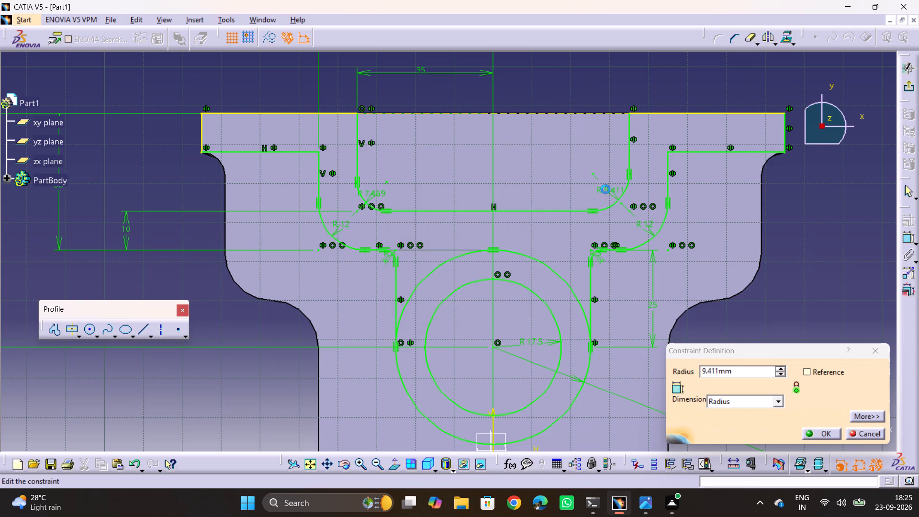
{"action": "key", "text": "3"}
{"action": "key", "text": "Return"}
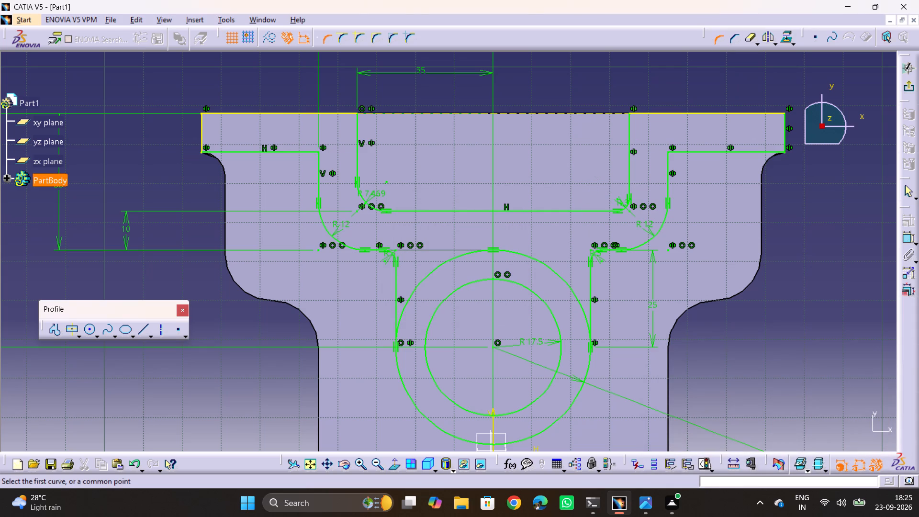
{"action": "double_click", "coordinate": [380, 193]}
{"action": "key", "text": "3"}
{"action": "key", "text": "Return"}
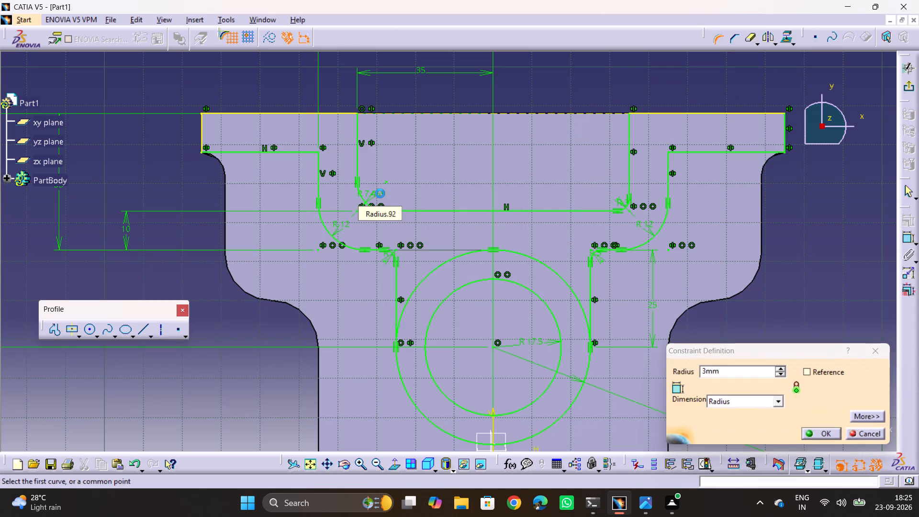
{"action": "left_click", "coordinate": [501, 177]}
Following drawing 13.jpg, round the left and right corners between the flange's underside and the wall's vertical sides.
{"action": "key", "text": "alt+Tab"}
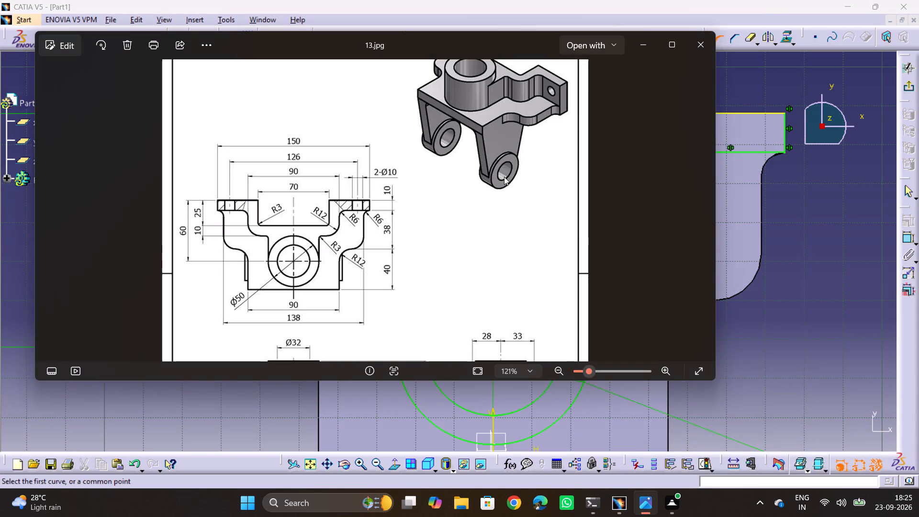
{"action": "key", "text": "alt+Tab"}
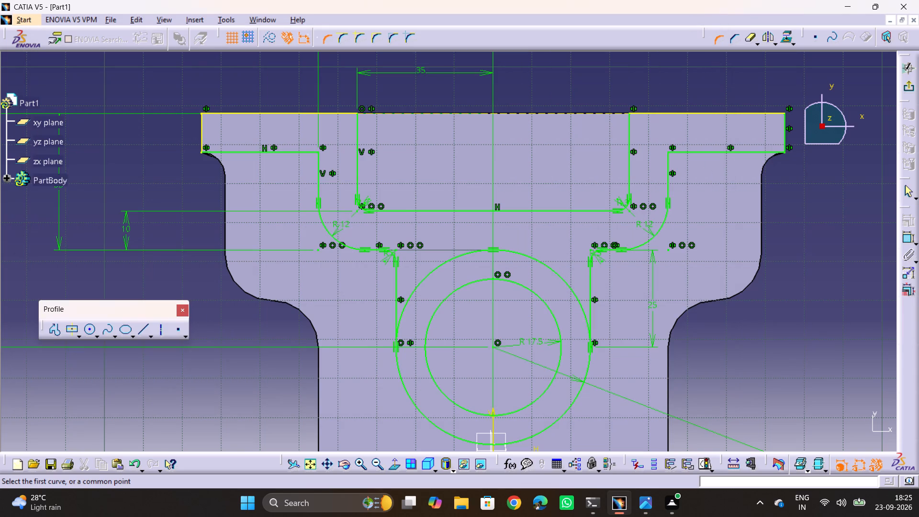
{"action": "left_click", "coordinate": [288, 153]}
{"action": "left_click", "coordinate": [317, 156]}
{"action": "left_click", "coordinate": [311, 160]}
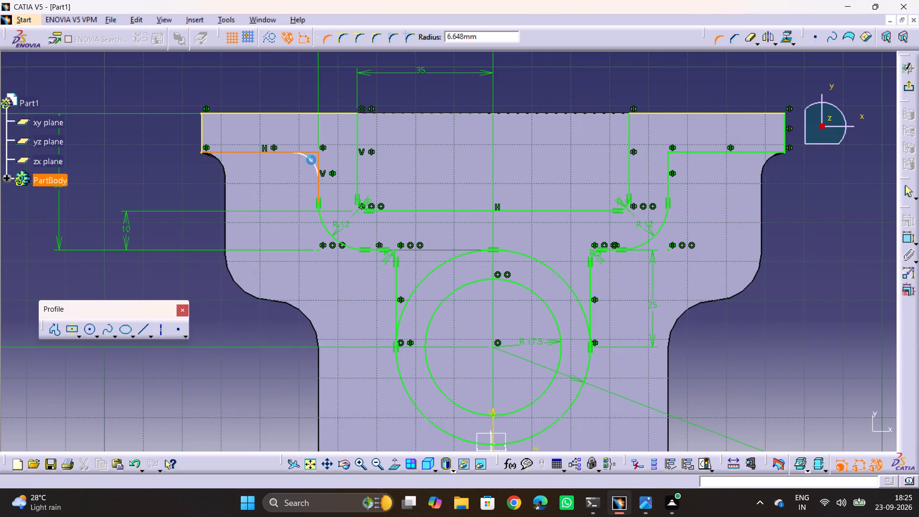
{"action": "left_click", "coordinate": [684, 152]}
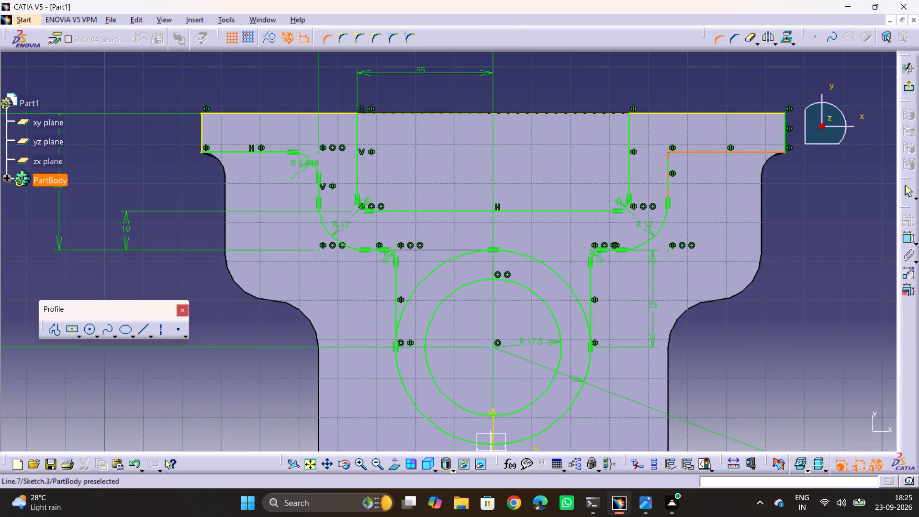
{"action": "left_click", "coordinate": [668, 168]}
{"action": "left_click", "coordinate": [674, 159]}
Set the radius of both new corners under the flange to 6 mm.
{"action": "double_click", "coordinate": [684, 163]}
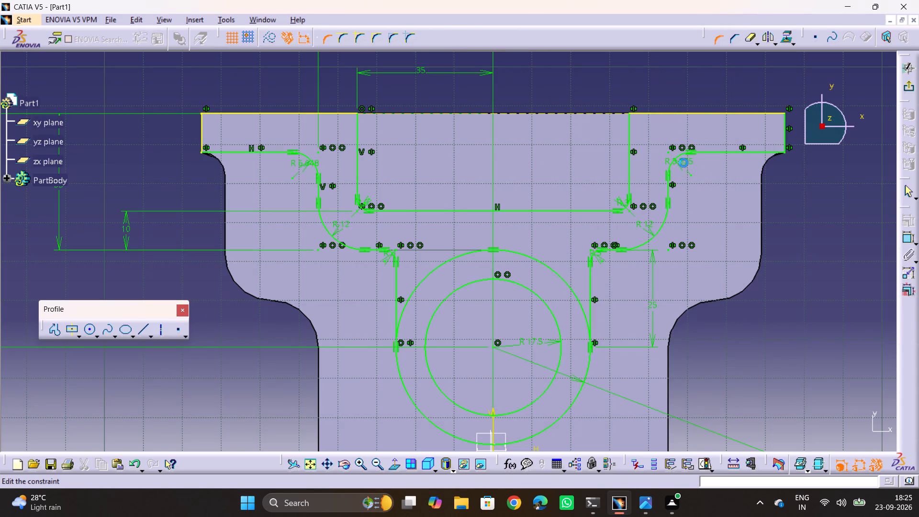
{"action": "key", "text": "6"}
{"action": "key", "text": "Return"}
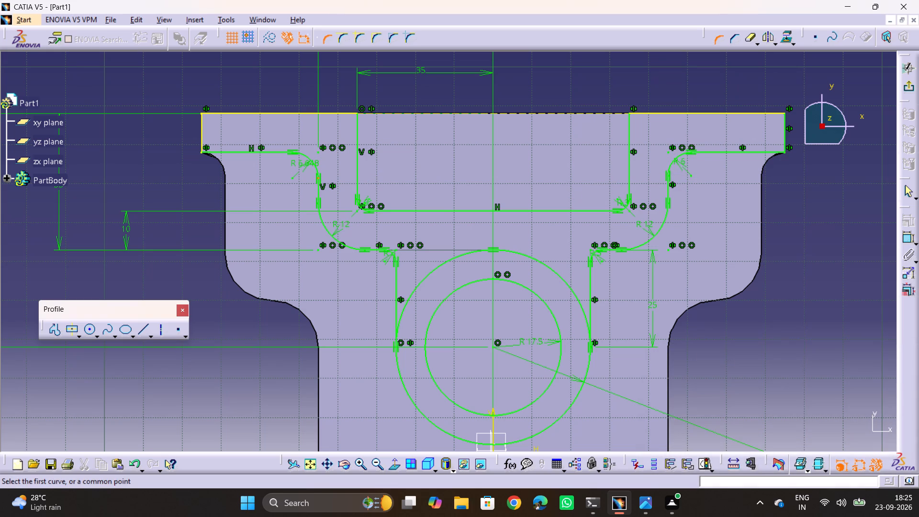
{"action": "double_click", "coordinate": [306, 164]}
{"action": "key", "text": "6"}
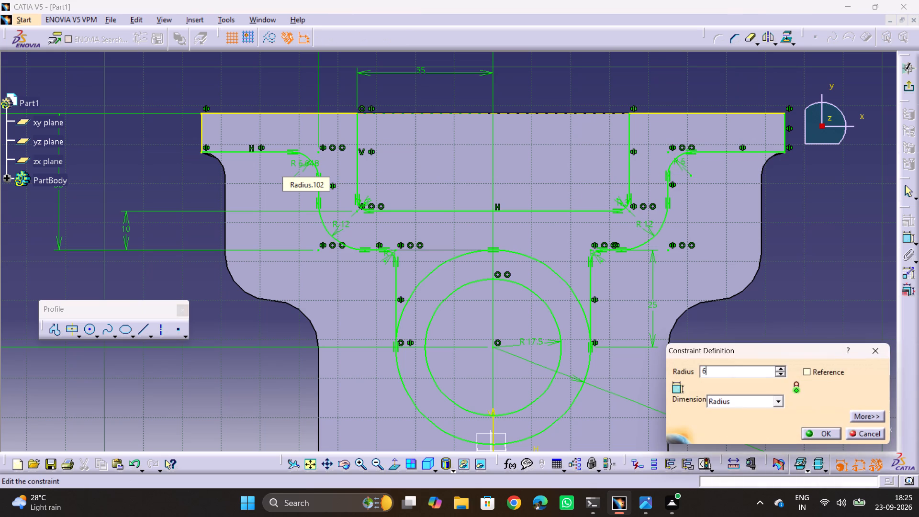
{"action": "key", "text": "Return"}
{"action": "left_click", "coordinate": [717, 328]}
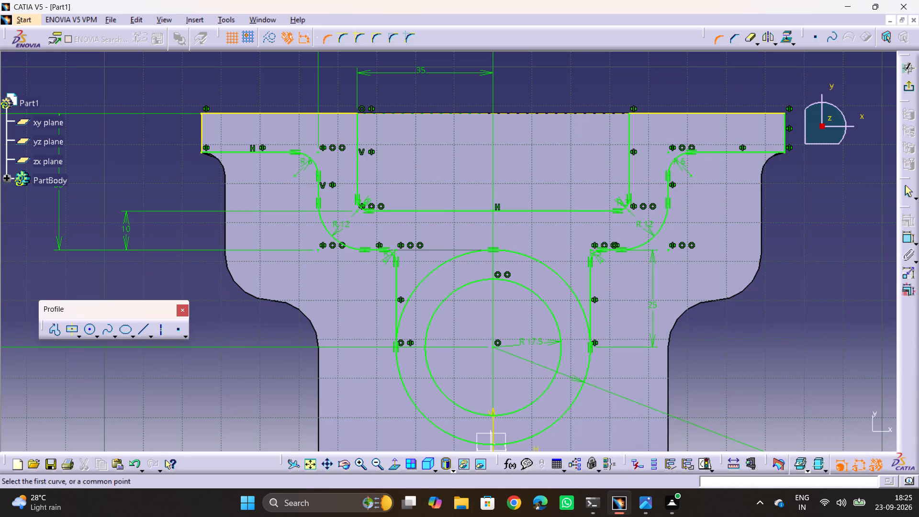
Compare with drawing 13.jpg, leave the sketch and examine the wall profile on the plate's face in 3D.
{"action": "key", "text": "alt+Tab"}
{"action": "key", "text": "alt+Tab"}
{"action": "left_click", "coordinate": [905, 86]}
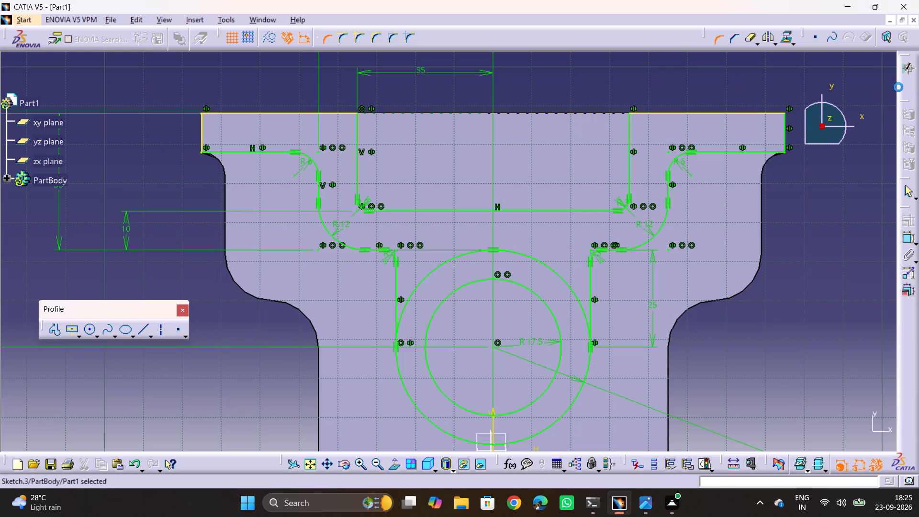
{"action": "middle_click_drag", "start_coordinate": [352, 258], "coordinate": [350, 213]}
{"action": "left_click", "coordinate": [214, 257]}
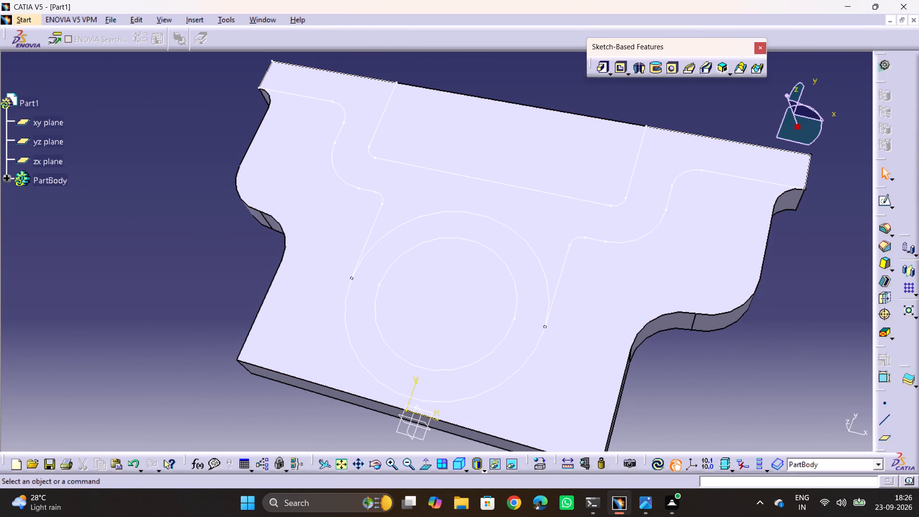
{"action": "middle_click", "coordinate": [179, 300]}
{"action": "middle_click_drag", "start_coordinate": [396, 254], "coordinate": [59, 332]}
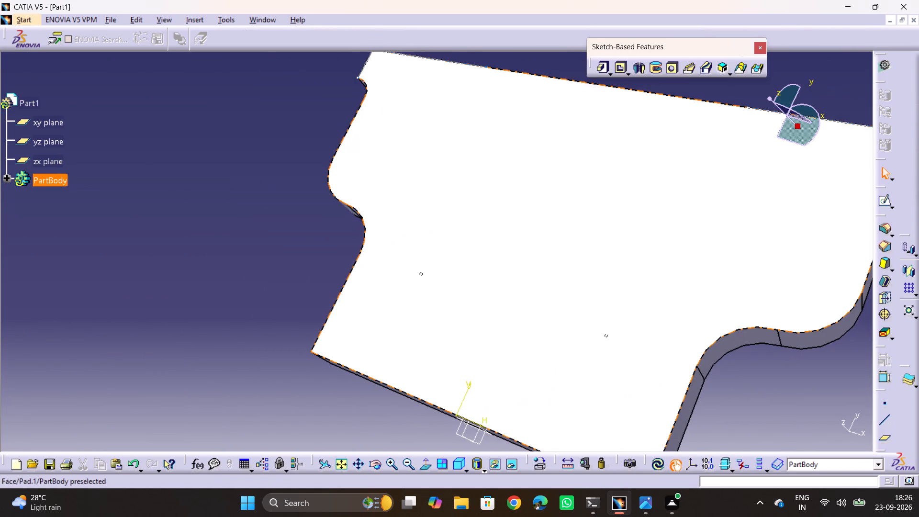
{"action": "middle_click_drag", "start_coordinate": [639, 303], "coordinate": [715, 307]}
{"action": "middle_click_drag", "start_coordinate": [726, 250], "coordinate": [564, 259]}
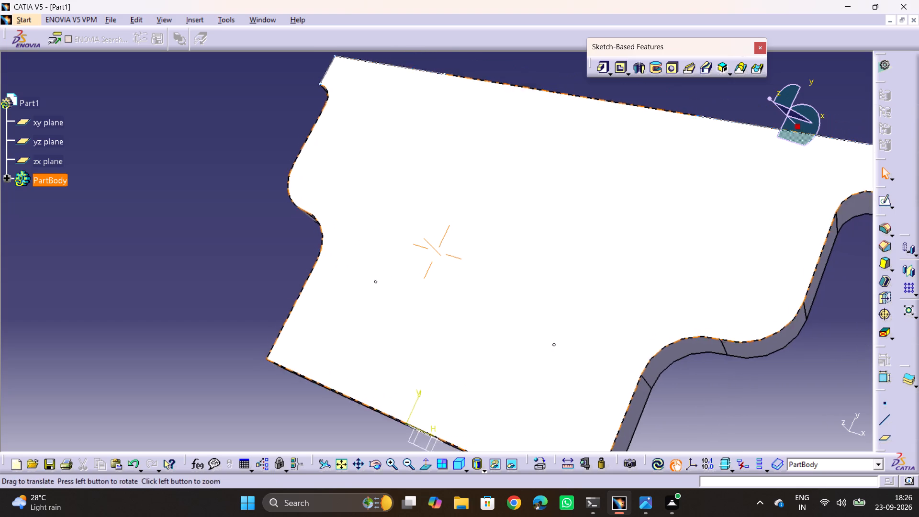
{"action": "middle_click_drag", "start_coordinate": [564, 259], "coordinate": [464, 253]}
{"action": "middle_click_drag", "start_coordinate": [422, 240], "coordinate": [509, 250]}
{"action": "left_click_drag", "start_coordinate": [422, 240], "coordinate": [509, 250]}
{"action": "left_click_drag", "start_coordinate": [696, 397], "coordinate": [691, 393]}
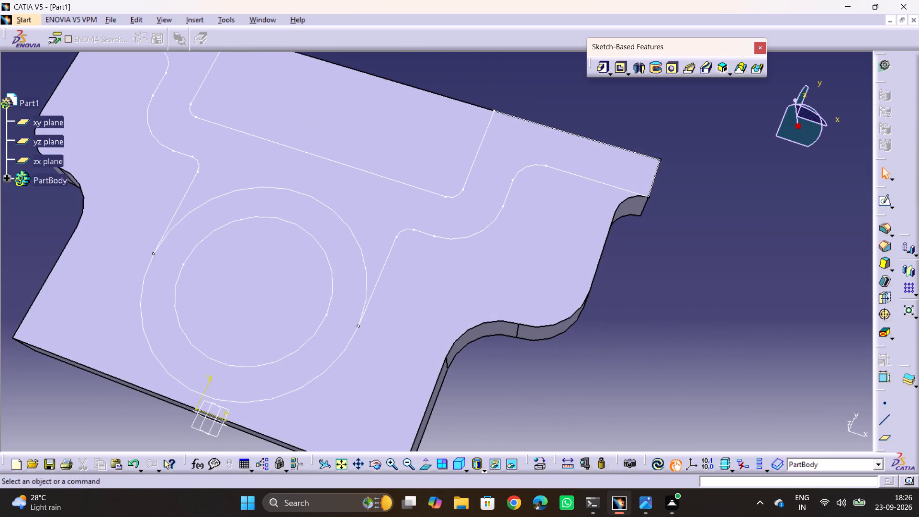
Reopen the profile sketch and draw a circle concentric with the boss, coinciding with its Ø50 outer circle.
{"action": "double_click", "coordinate": [377, 286]}
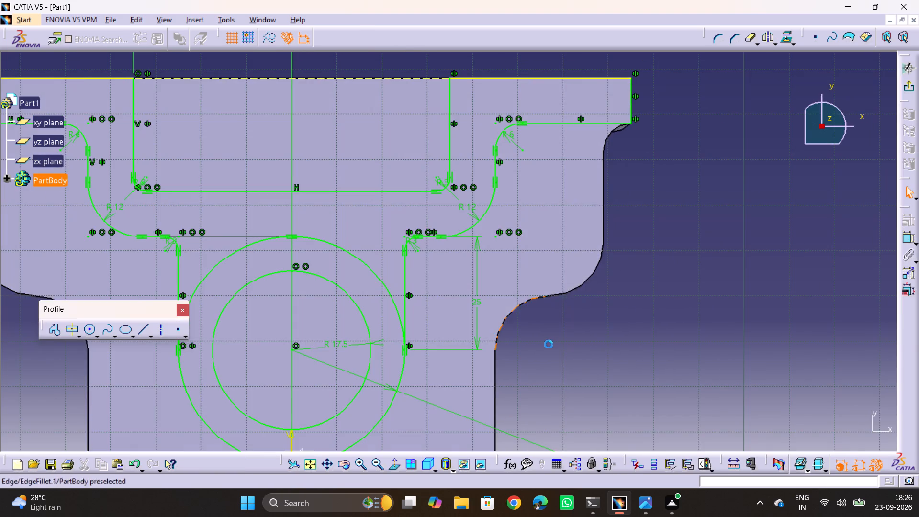
{"action": "middle_click_drag", "start_coordinate": [549, 344], "coordinate": [682, 275]}
{"action": "left_click", "coordinate": [748, 336]}
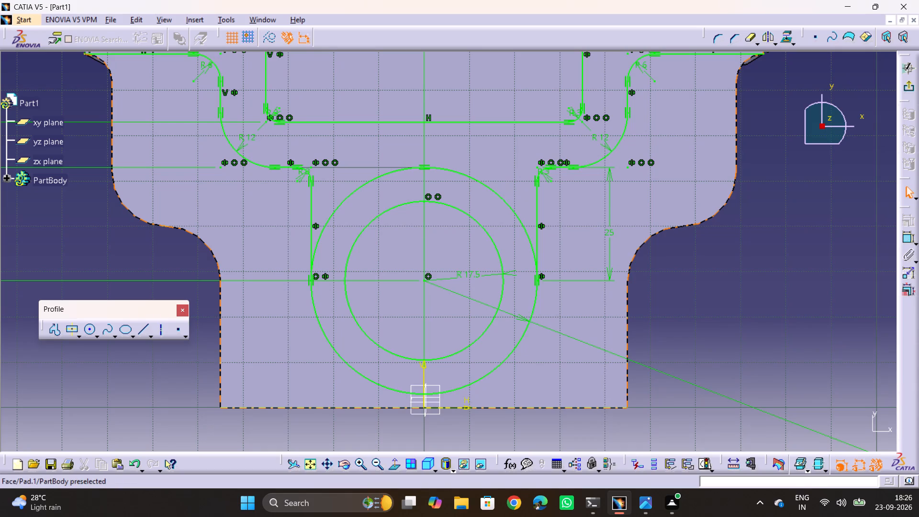
{"action": "left_click", "coordinate": [92, 330]}
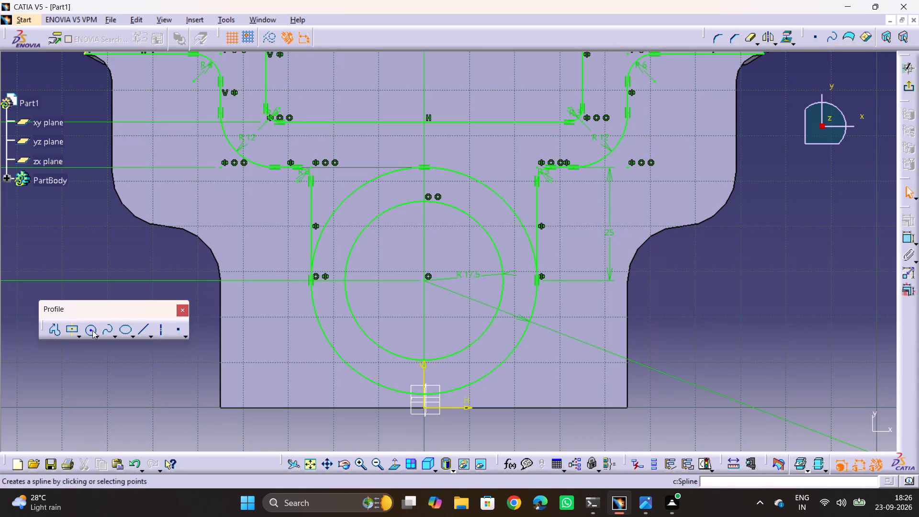
{"action": "left_click", "coordinate": [424, 279]}
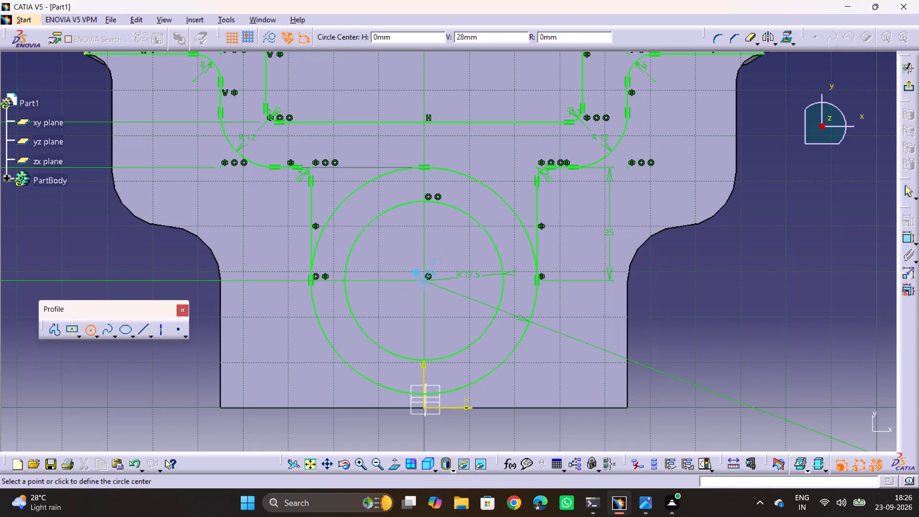
{"action": "left_click", "coordinate": [423, 167]}
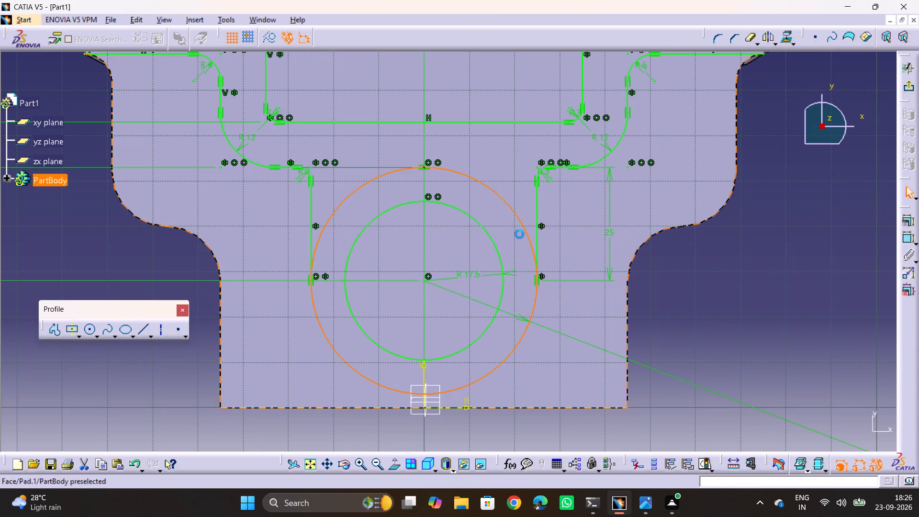
{"action": "left_click", "coordinate": [849, 329]}
Trim away the lower half of the new circle, keeping the upper arc between the two vertical walls.
{"action": "left_click", "coordinate": [745, 36]}
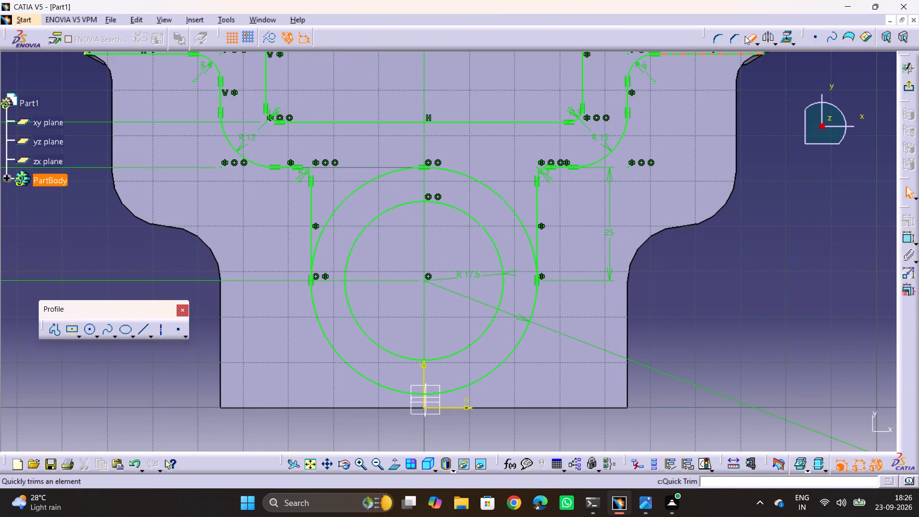
{"action": "left_click", "coordinate": [490, 368]}
{"action": "left_click", "coordinate": [728, 343]}
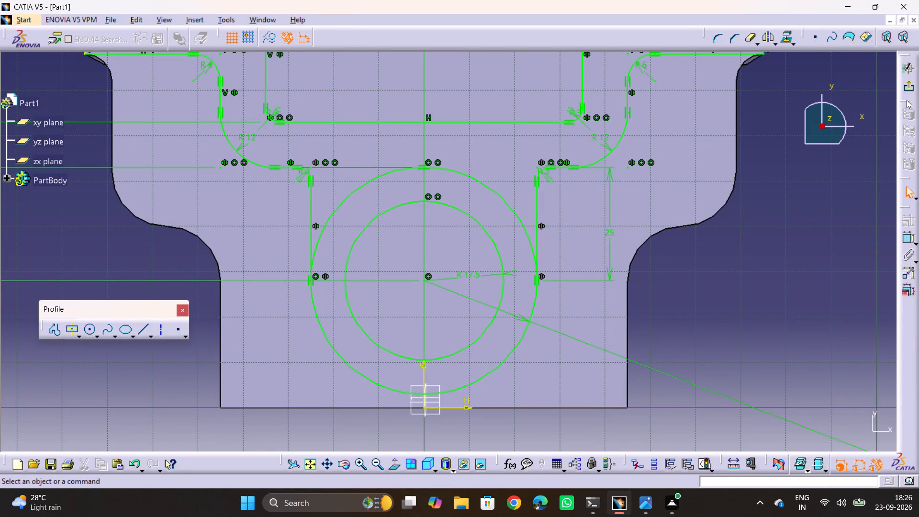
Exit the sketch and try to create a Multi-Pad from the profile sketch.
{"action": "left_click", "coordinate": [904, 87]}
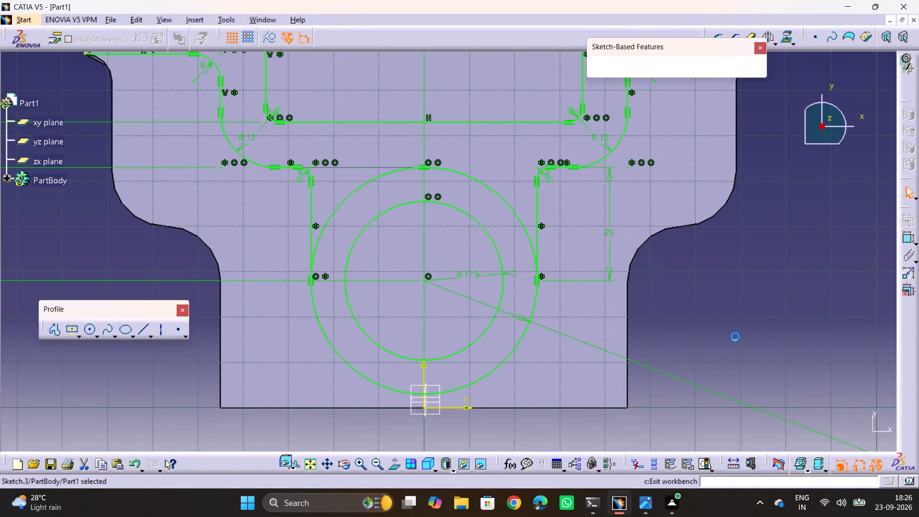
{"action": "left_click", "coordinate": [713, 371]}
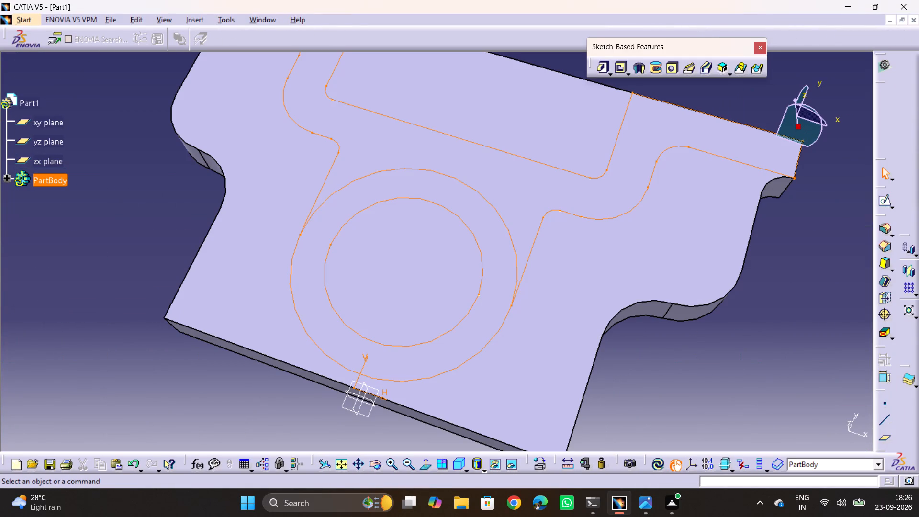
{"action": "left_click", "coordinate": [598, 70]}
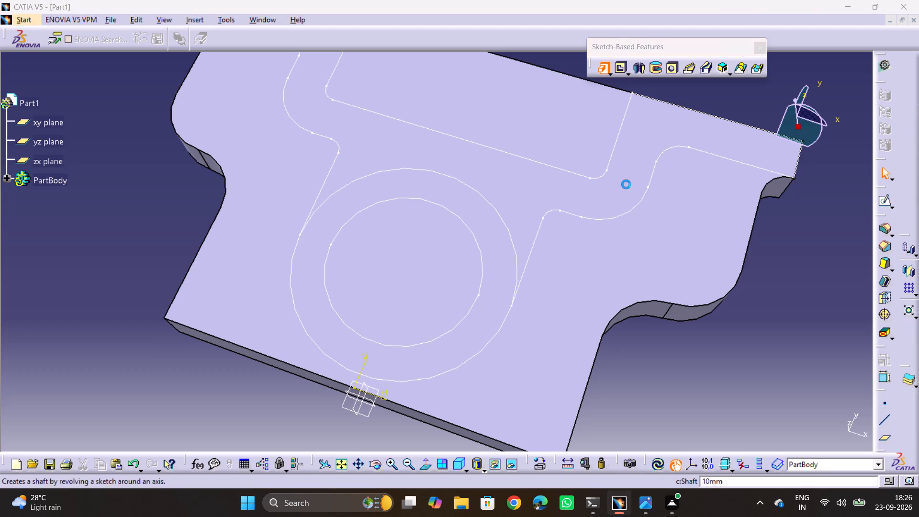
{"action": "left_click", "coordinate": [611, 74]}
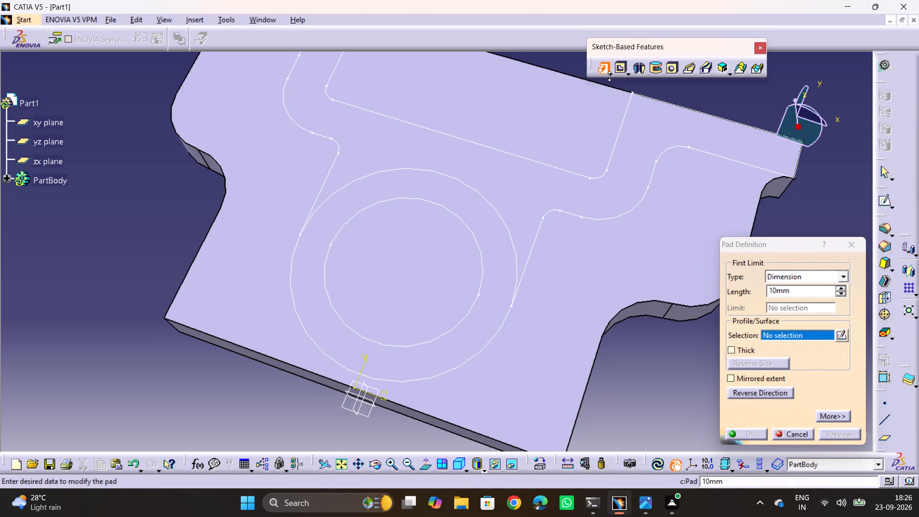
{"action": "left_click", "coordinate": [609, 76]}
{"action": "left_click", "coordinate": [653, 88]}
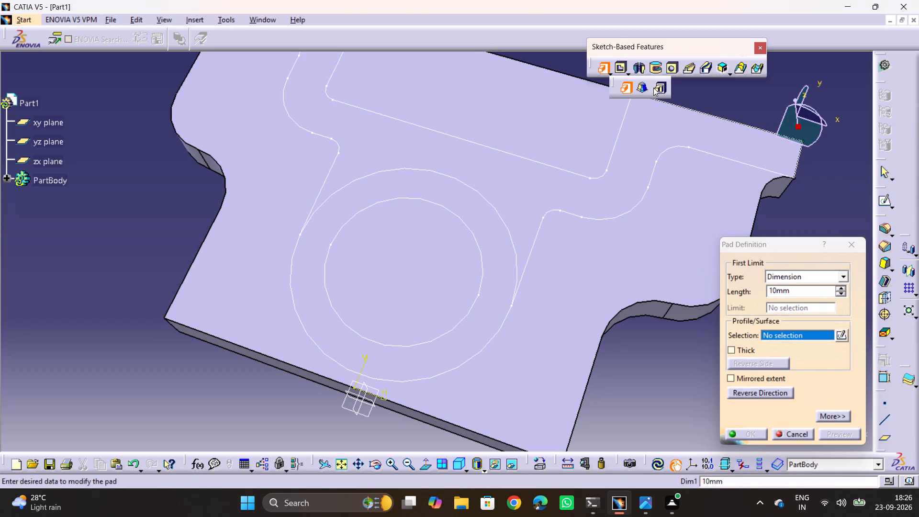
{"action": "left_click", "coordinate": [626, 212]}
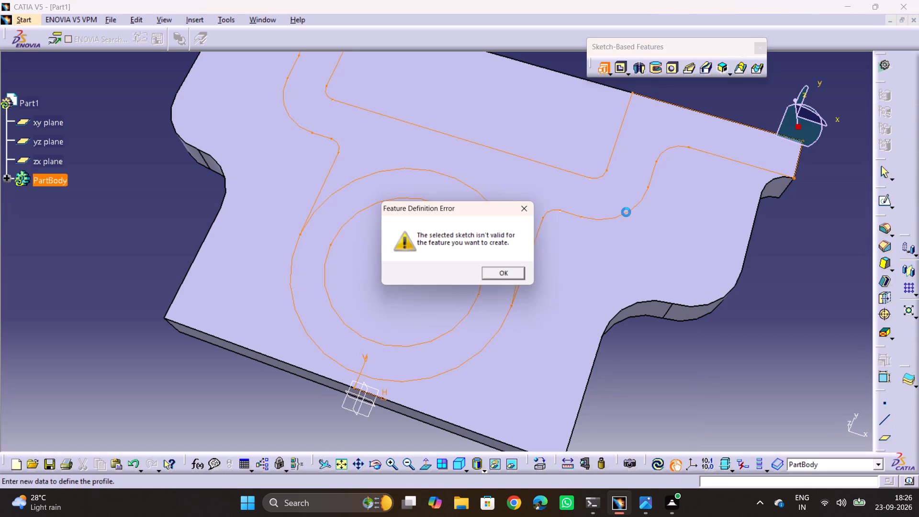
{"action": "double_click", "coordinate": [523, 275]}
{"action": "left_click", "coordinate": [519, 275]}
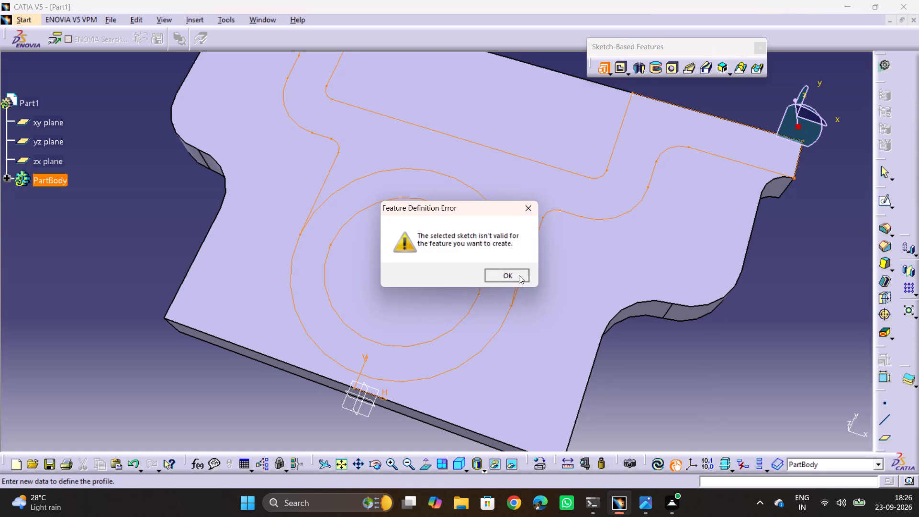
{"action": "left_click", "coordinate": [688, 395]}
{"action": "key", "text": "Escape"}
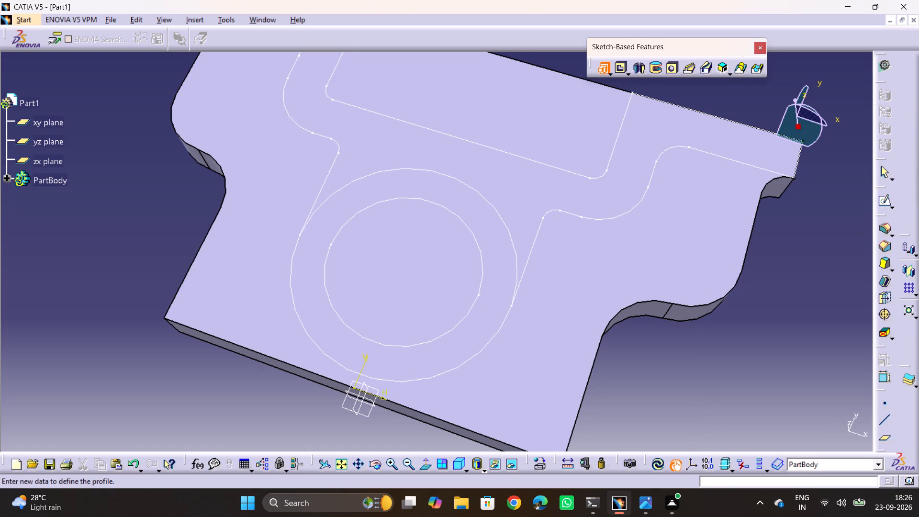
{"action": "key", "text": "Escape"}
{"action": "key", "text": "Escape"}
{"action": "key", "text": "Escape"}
Reopen the profile sketch, delete the full Ø50 circle and the 17.5 mm radius inner circle, and exit the sketch.
{"action": "double_click", "coordinate": [485, 346]}
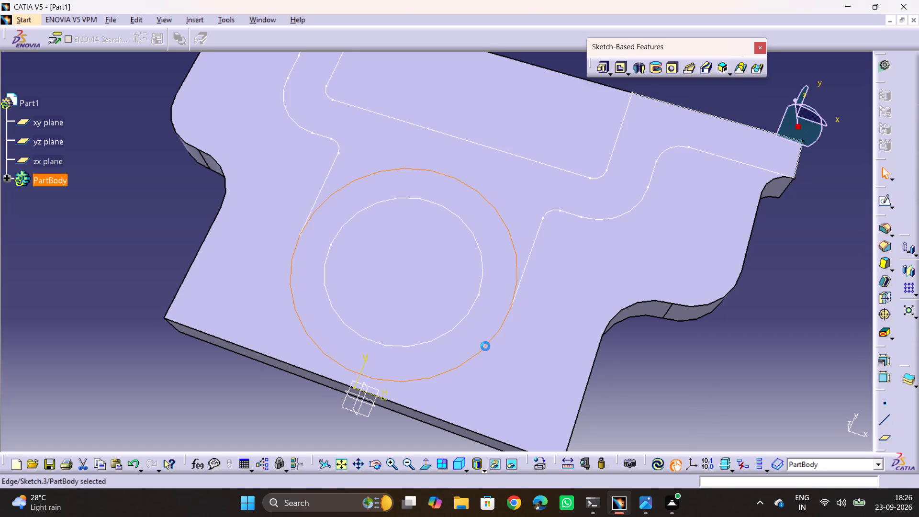
{"action": "left_click", "coordinate": [489, 371]}
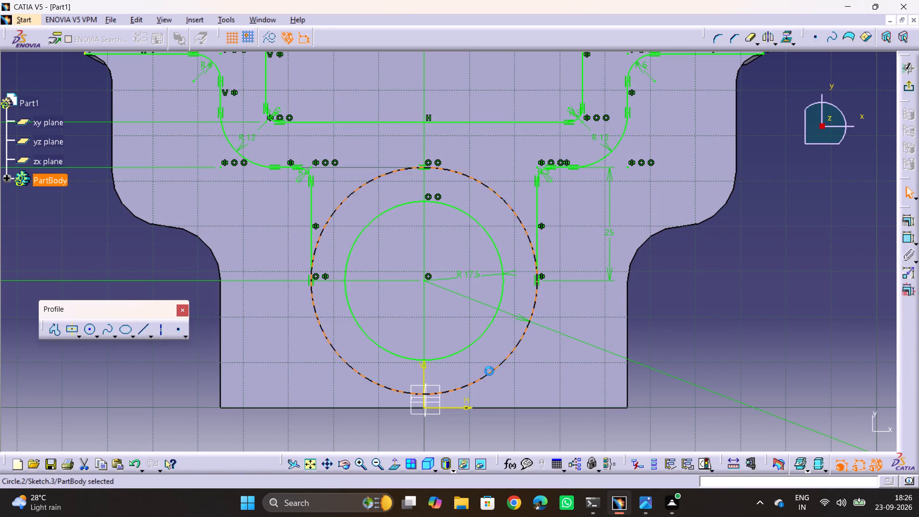
{"action": "key", "text": "Delete"}
{"action": "left_click", "coordinate": [482, 338]}
{"action": "key", "text": "Delete"}
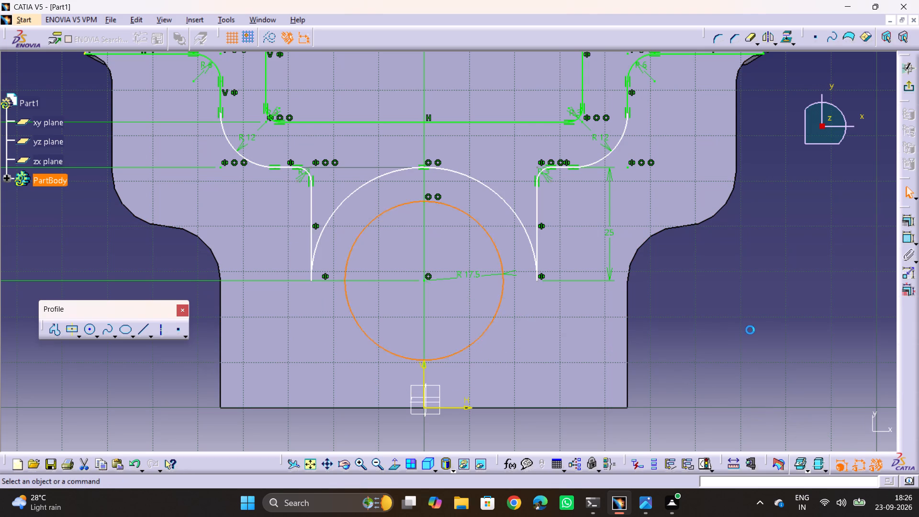
{"action": "left_click", "coordinate": [911, 90]}
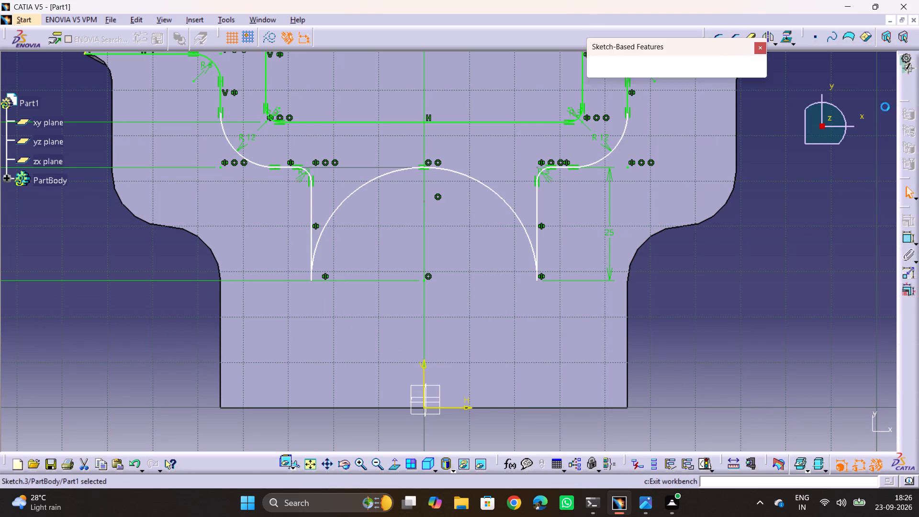
{"action": "left_click", "coordinate": [692, 373]}
{"action": "middle_click", "coordinate": [692, 373]}
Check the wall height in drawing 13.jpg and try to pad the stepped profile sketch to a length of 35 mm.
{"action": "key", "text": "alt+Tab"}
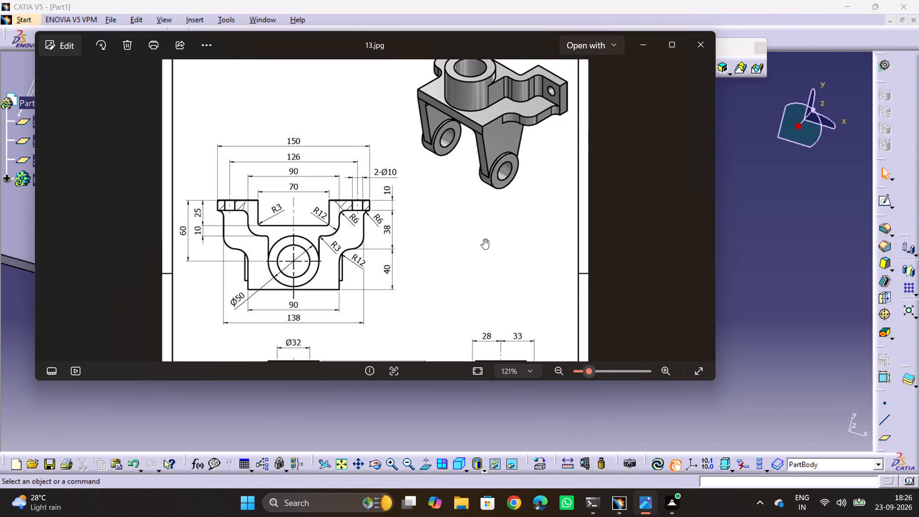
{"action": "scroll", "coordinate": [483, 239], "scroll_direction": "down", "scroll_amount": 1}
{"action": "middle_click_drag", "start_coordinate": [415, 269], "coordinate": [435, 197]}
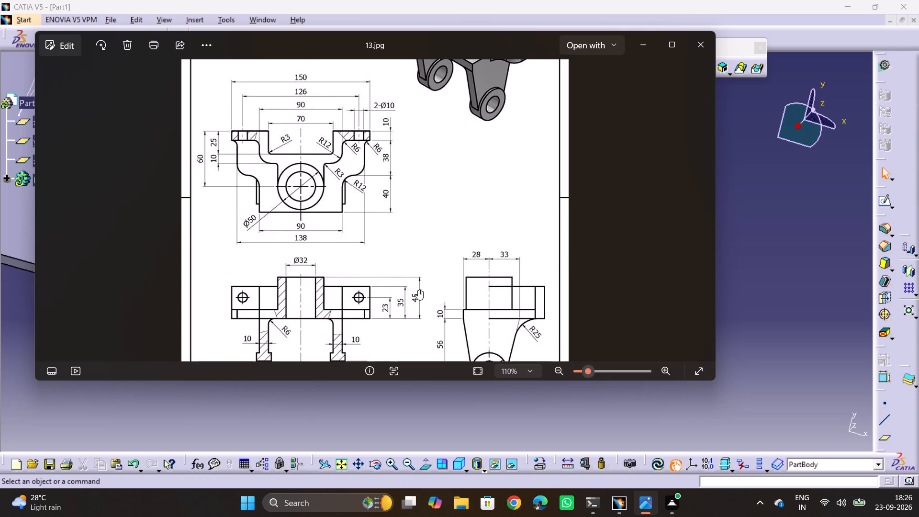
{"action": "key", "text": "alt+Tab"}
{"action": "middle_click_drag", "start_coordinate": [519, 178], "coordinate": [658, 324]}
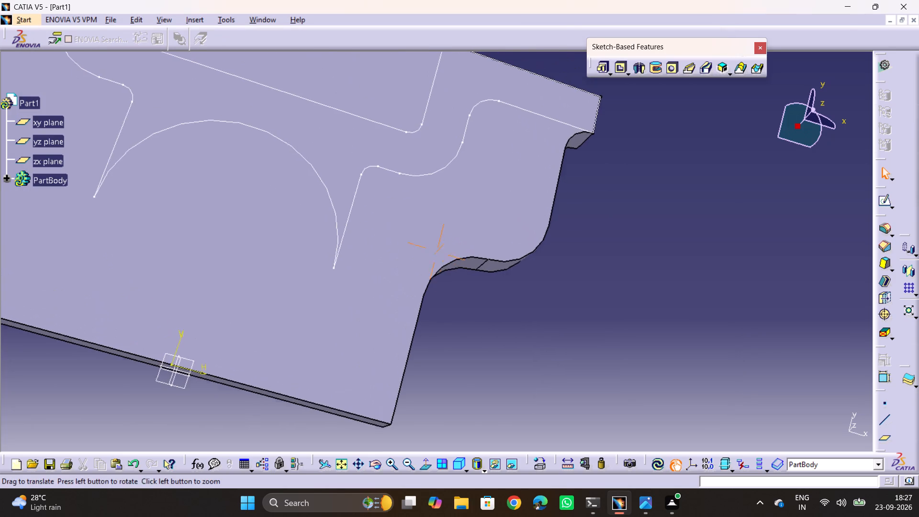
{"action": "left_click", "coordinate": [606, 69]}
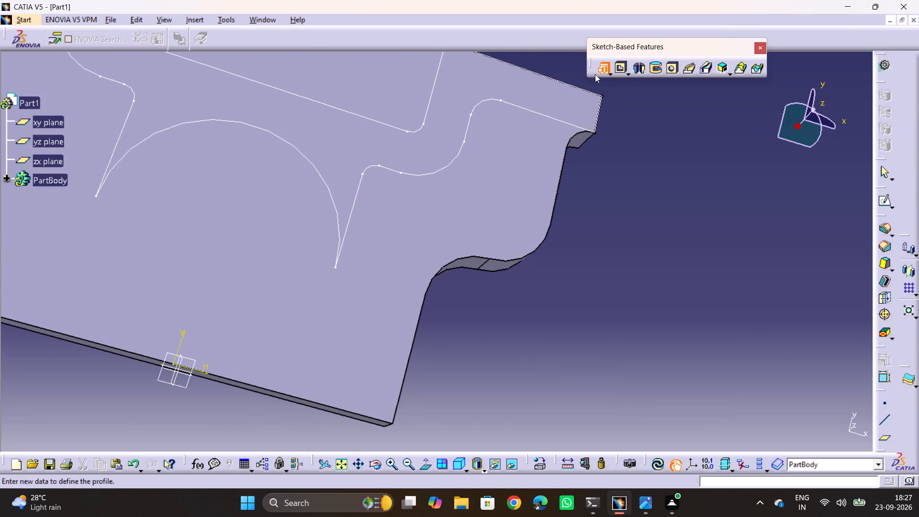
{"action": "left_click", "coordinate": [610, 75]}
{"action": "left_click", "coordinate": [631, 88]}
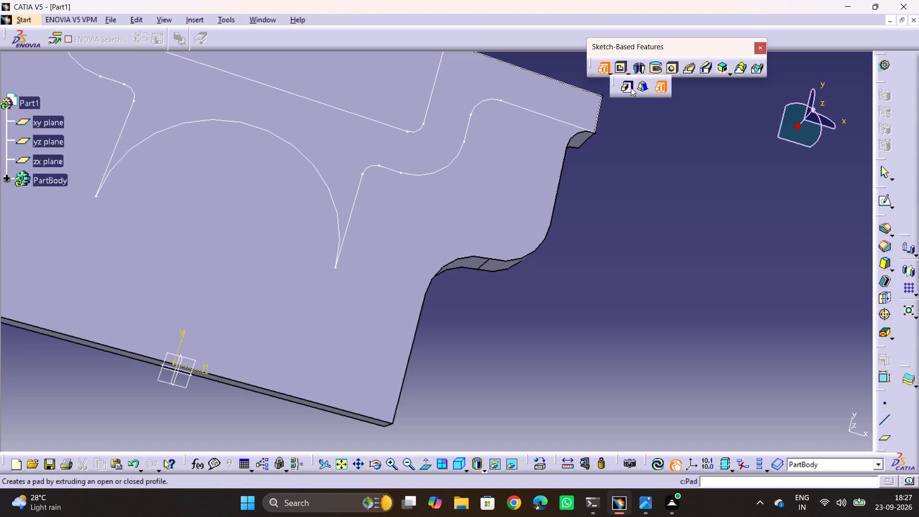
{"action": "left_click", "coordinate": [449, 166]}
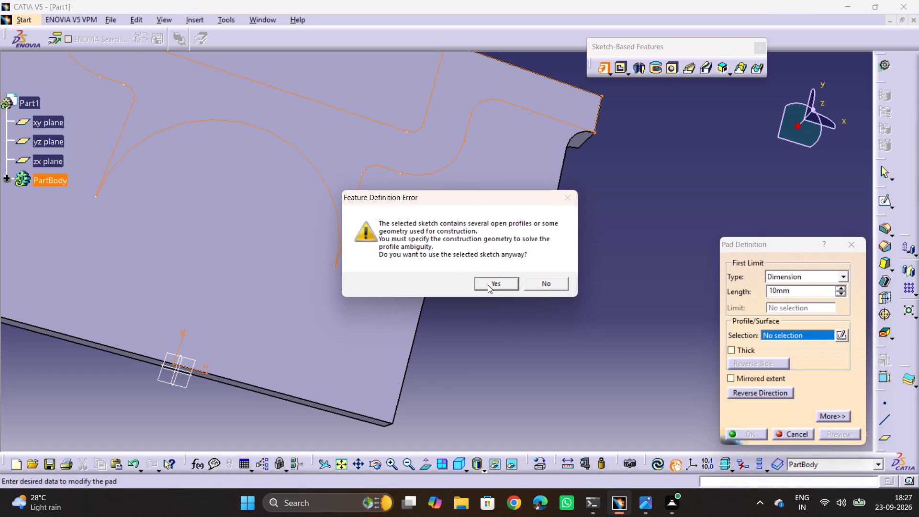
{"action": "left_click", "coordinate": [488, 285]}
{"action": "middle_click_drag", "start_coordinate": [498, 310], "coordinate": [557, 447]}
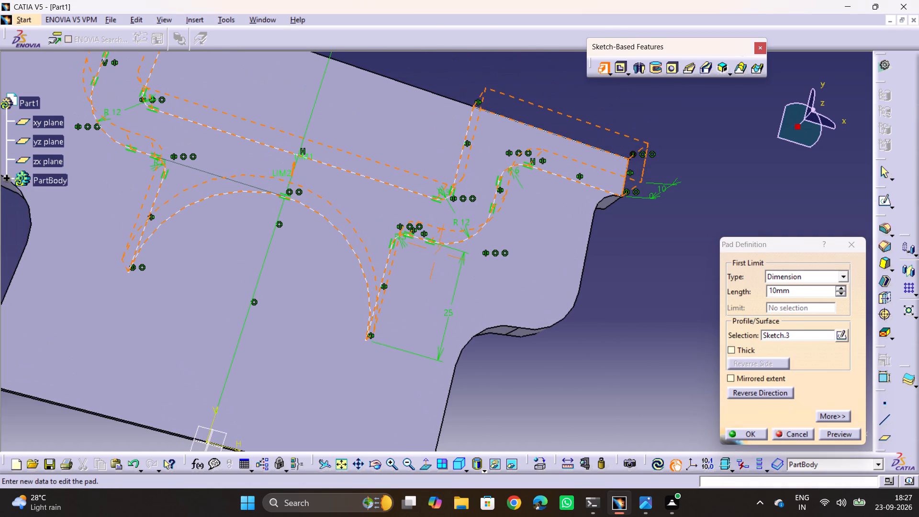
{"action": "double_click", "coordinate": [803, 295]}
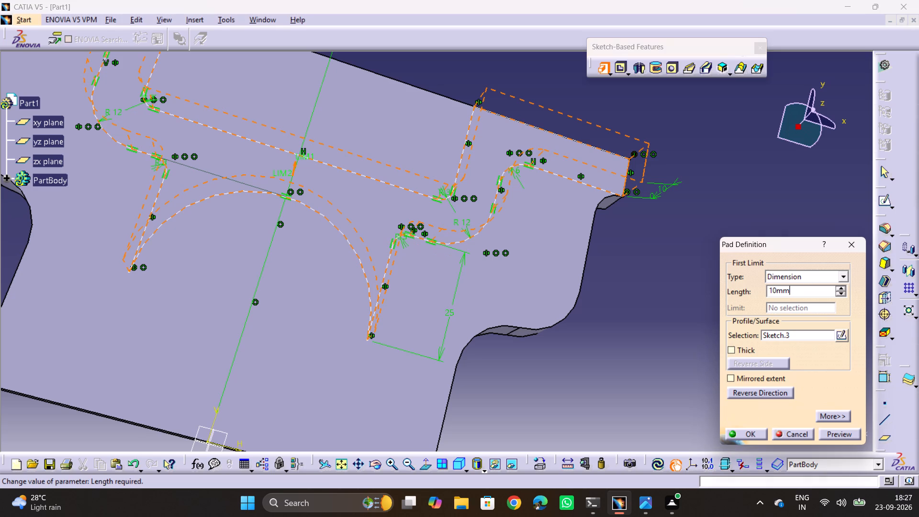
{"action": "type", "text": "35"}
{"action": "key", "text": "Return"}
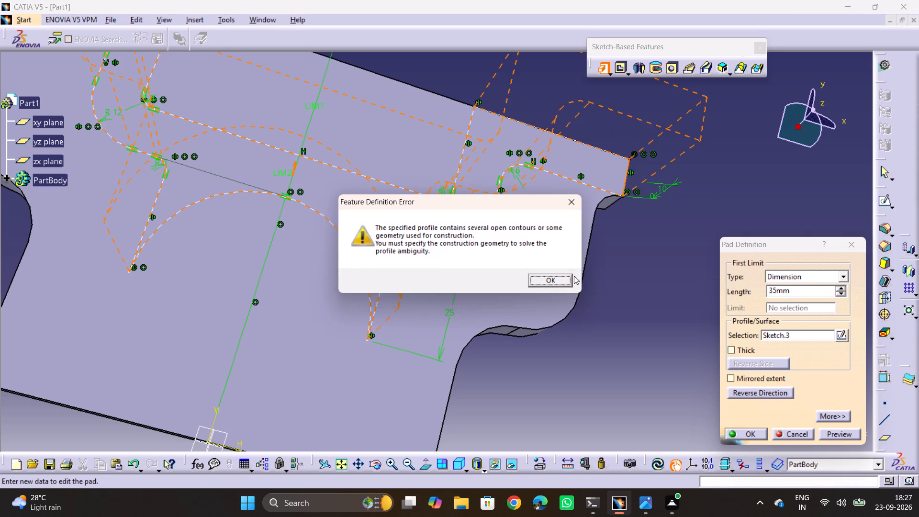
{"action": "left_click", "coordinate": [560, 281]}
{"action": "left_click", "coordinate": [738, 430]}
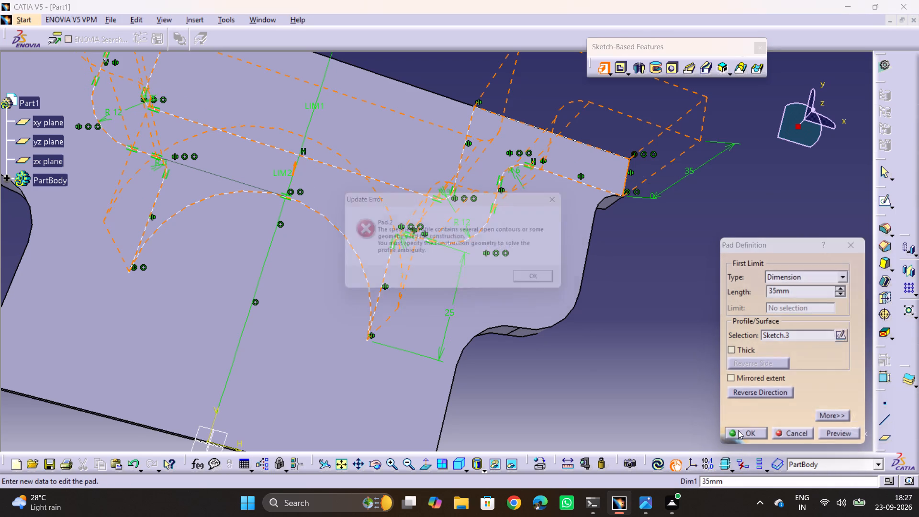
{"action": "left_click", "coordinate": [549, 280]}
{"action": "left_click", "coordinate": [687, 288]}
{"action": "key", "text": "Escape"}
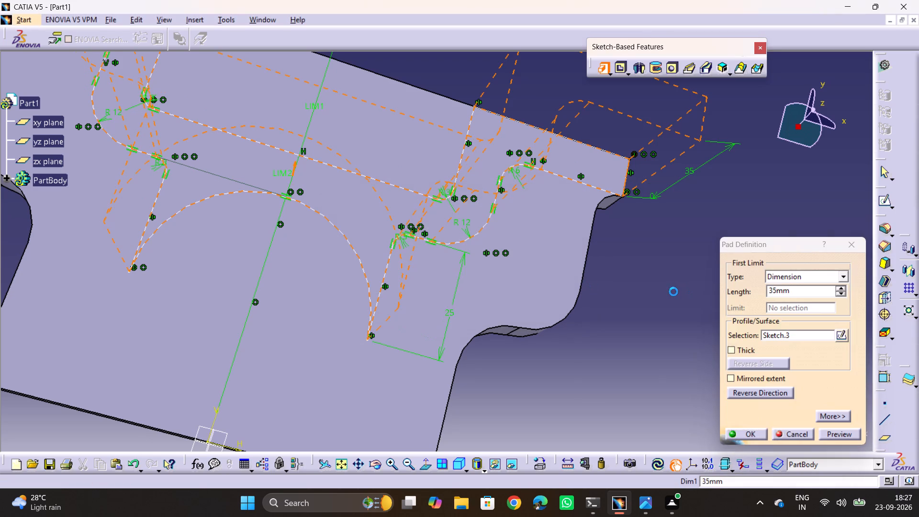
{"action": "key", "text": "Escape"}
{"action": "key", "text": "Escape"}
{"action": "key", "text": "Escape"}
Reopen the stepped profile sketch for editing.
{"action": "middle_click_drag", "start_coordinate": [648, 257], "coordinate": [743, 411]}
{"action": "middle_click_drag", "start_coordinate": [391, 199], "coordinate": [438, 261]}
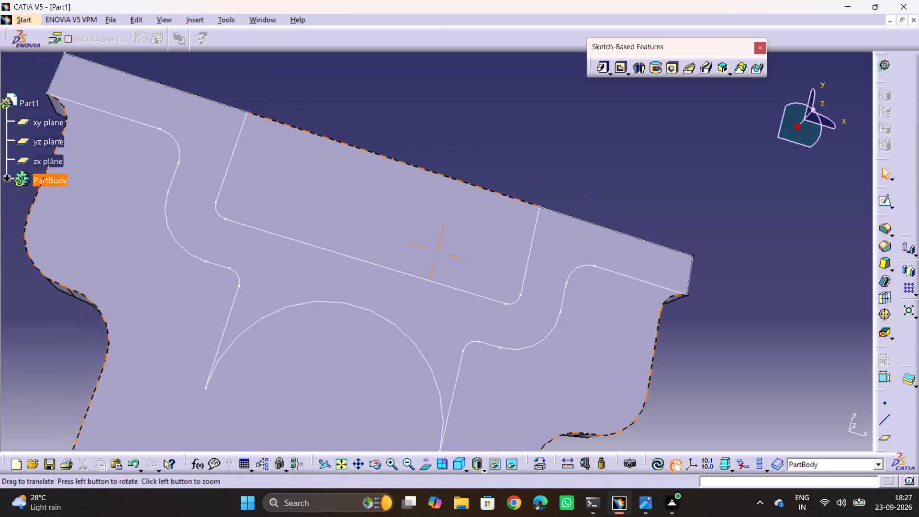
{"action": "middle_click_drag", "start_coordinate": [438, 261], "coordinate": [494, 323]}
{"action": "middle_click_drag", "start_coordinate": [417, 110], "coordinate": [436, 86]}
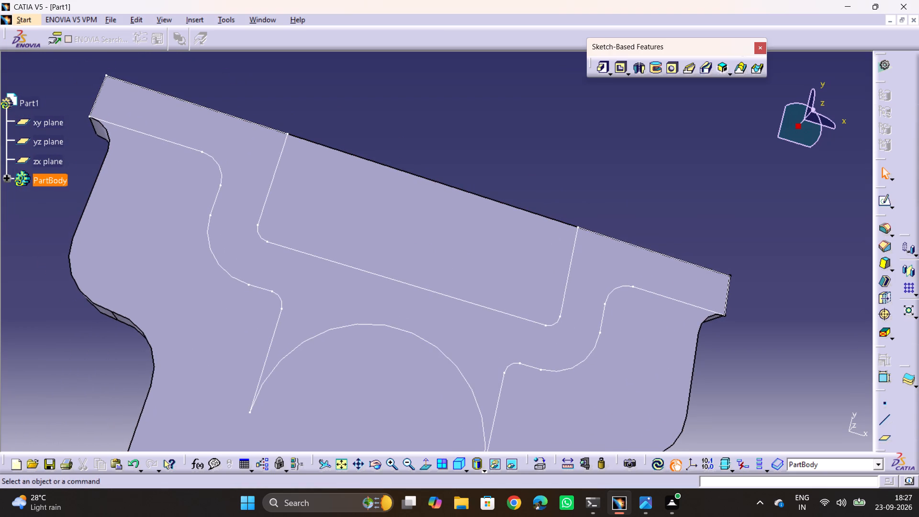
{"action": "double_click", "coordinate": [728, 302]}
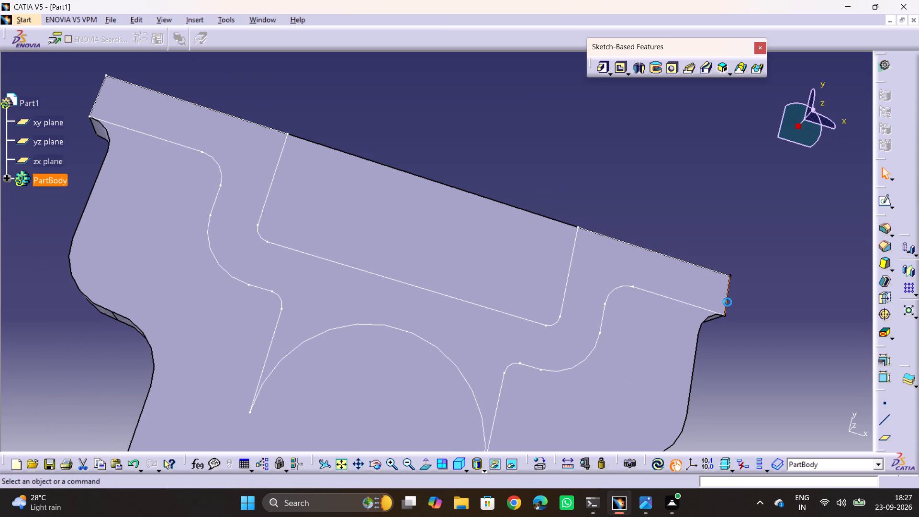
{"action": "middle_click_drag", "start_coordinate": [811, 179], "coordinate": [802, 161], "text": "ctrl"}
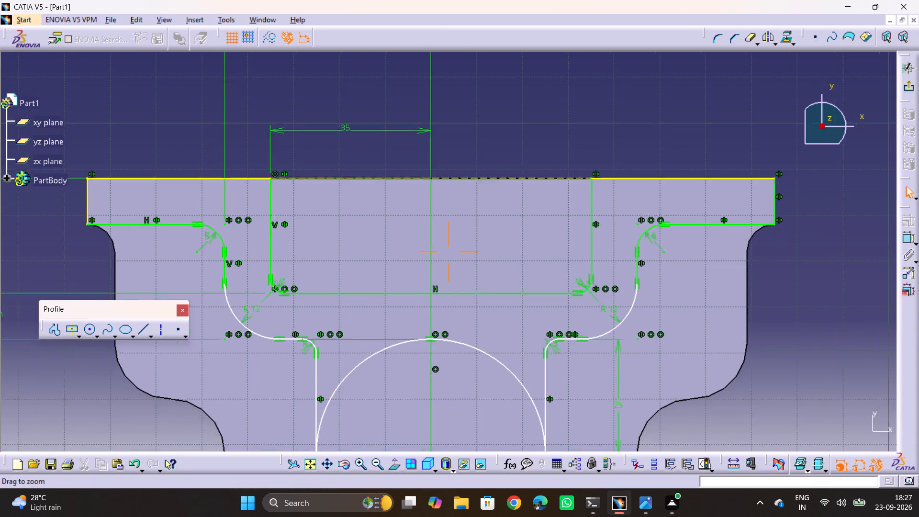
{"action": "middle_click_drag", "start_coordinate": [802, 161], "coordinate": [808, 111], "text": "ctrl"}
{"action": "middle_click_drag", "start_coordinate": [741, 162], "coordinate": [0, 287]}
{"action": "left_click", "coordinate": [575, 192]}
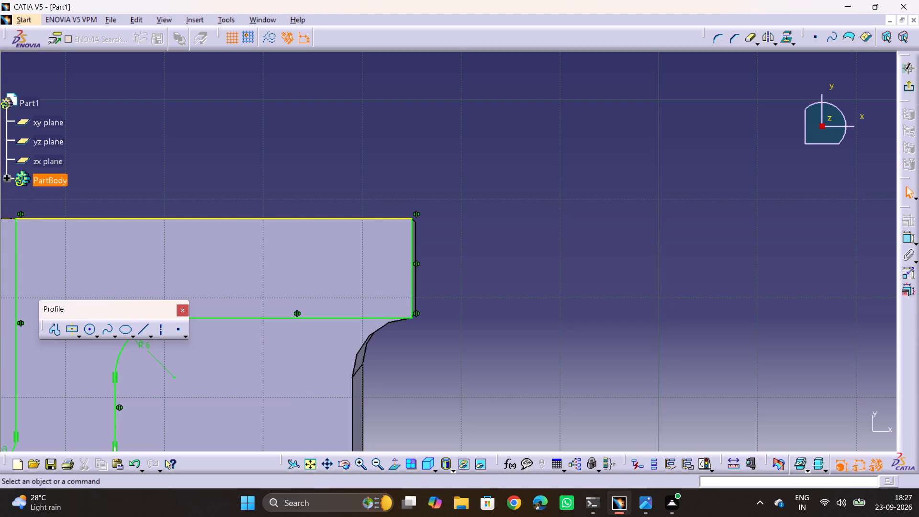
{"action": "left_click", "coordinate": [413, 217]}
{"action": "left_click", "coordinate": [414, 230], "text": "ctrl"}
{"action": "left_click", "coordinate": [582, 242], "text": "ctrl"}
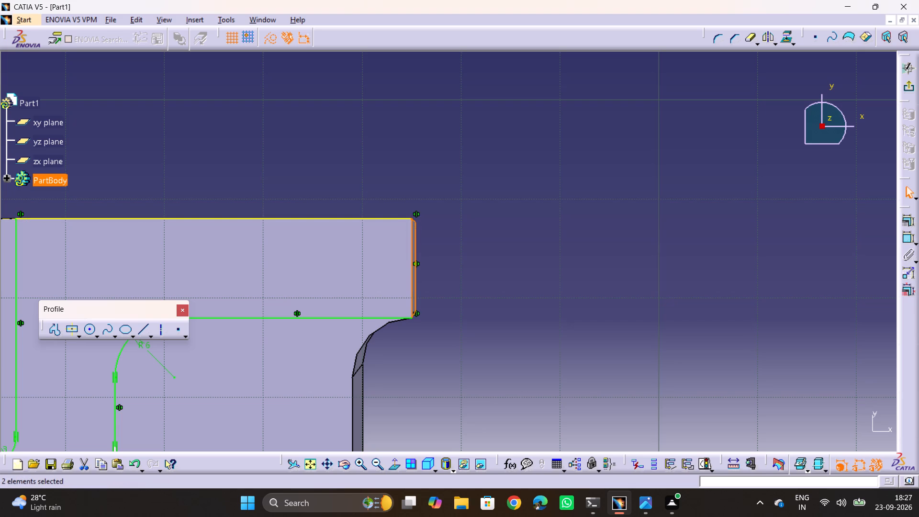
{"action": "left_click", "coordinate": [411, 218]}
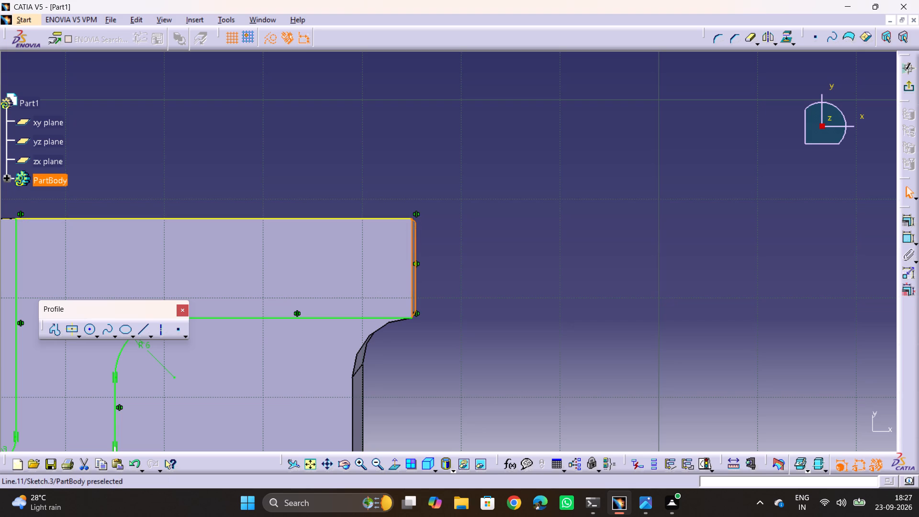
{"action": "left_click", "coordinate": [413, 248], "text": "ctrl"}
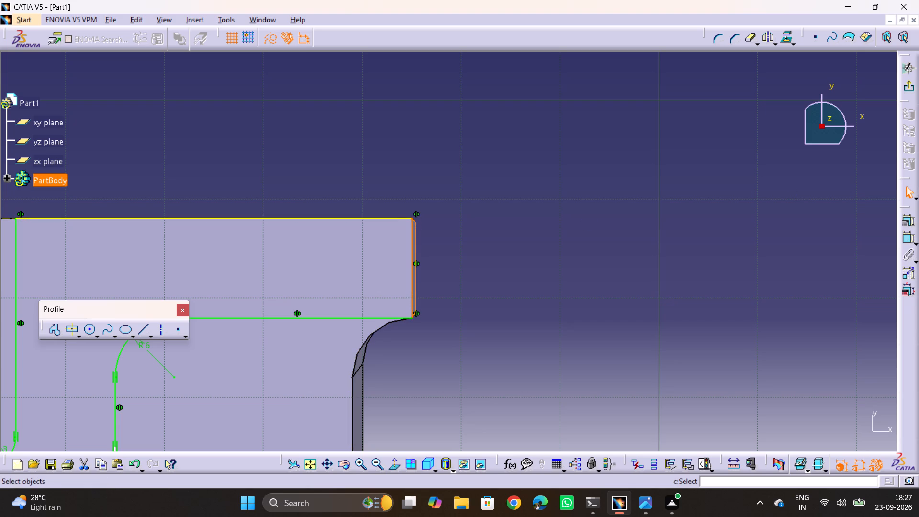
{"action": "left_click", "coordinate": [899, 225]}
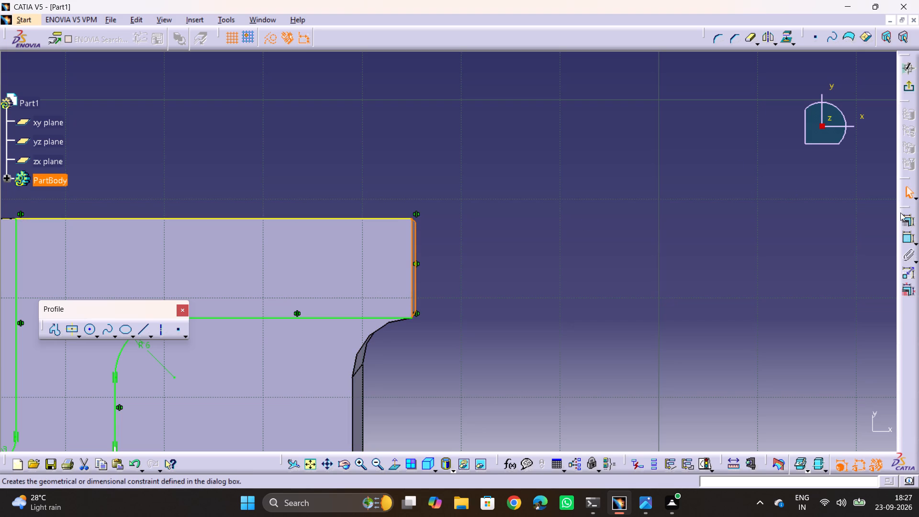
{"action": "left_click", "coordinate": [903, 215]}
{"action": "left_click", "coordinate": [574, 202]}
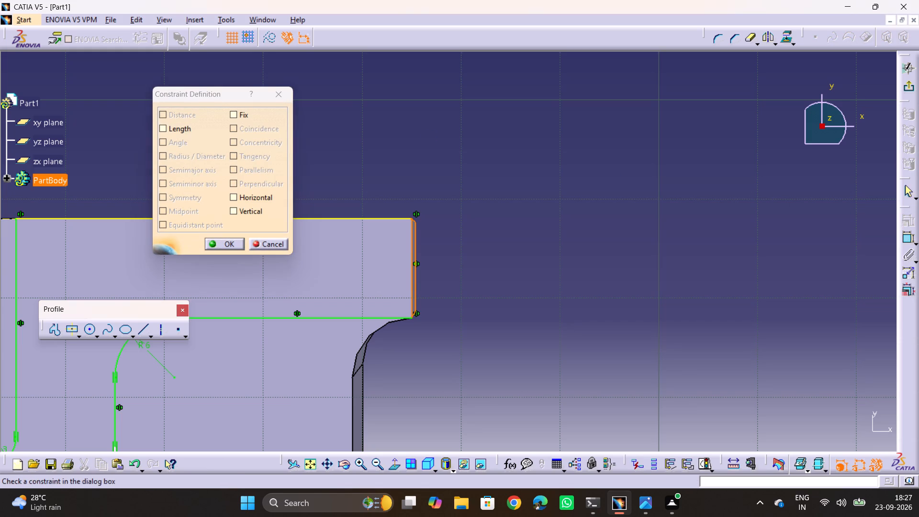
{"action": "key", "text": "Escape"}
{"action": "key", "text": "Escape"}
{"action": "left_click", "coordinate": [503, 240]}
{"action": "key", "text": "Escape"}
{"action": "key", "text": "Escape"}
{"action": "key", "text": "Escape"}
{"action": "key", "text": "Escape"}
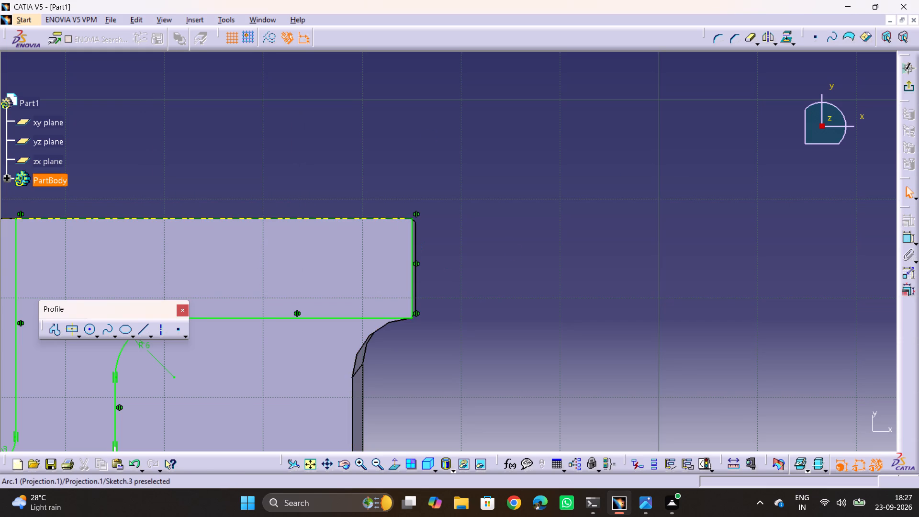
Replace the projected top edge of the right flange with a sketched horizontal line from the notch's vertical edge to the outer corner.
{"action": "left_click", "coordinate": [405, 220]}
{"action": "key", "text": "Delete"}
{"action": "middle_click_drag", "start_coordinate": [555, 238], "coordinate": [751, 228]}
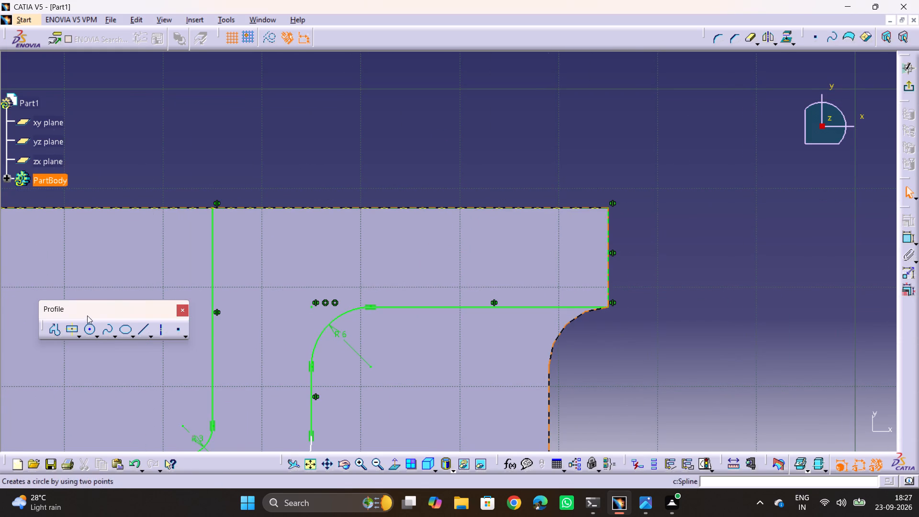
{"action": "left_click", "coordinate": [139, 332]}
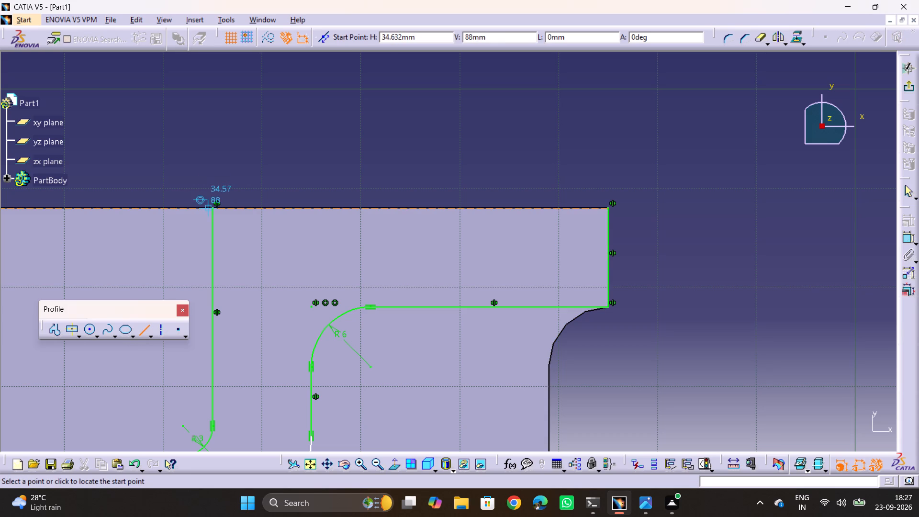
{"action": "left_click", "coordinate": [212, 209]}
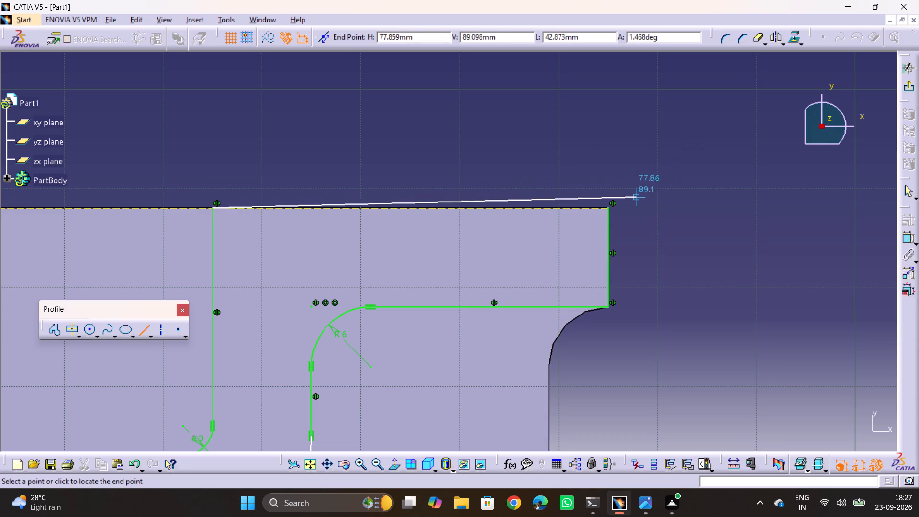
{"action": "left_click", "coordinate": [610, 210]}
{"action": "left_click", "coordinate": [690, 218]}
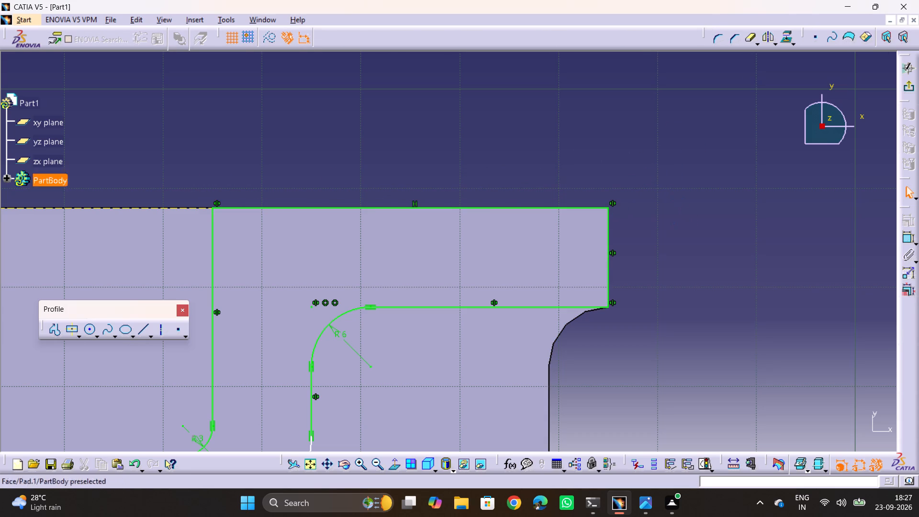
Replace the projected top edge of the left flange with a horizontal line about 40 mm long from the outer corner to the notch.
{"action": "middle_click_drag", "start_coordinate": [507, 165], "coordinate": [522, 245], "text": "shift"}
{"action": "middle_click_drag", "start_coordinate": [395, 113], "coordinate": [404, 230], "text": "ctrl"}
{"action": "middle_click_drag", "start_coordinate": [363, 245], "coordinate": [504, 211]}
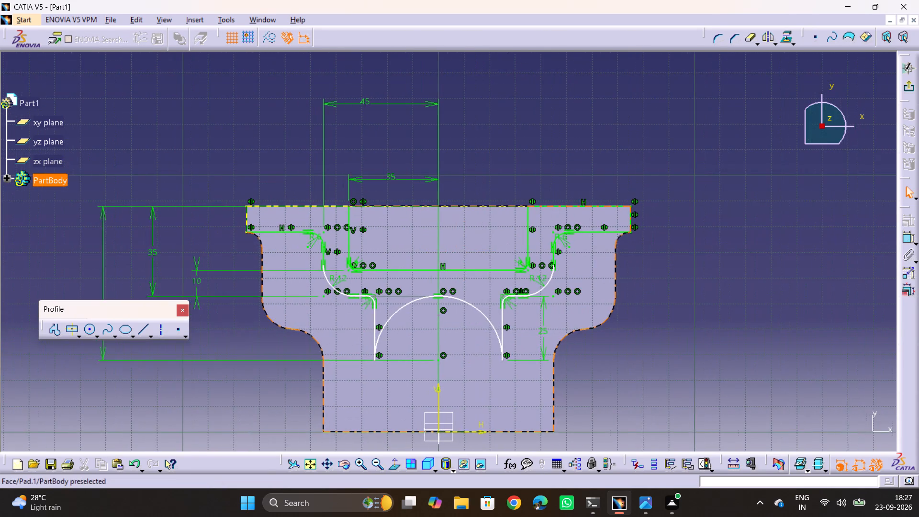
{"action": "middle_click_drag", "start_coordinate": [324, 199], "coordinate": [424, 88], "text": "ctrl"}
{"action": "middle_click_drag", "start_coordinate": [350, 147], "coordinate": [669, 198]}
{"action": "left_click", "coordinate": [207, 135]}
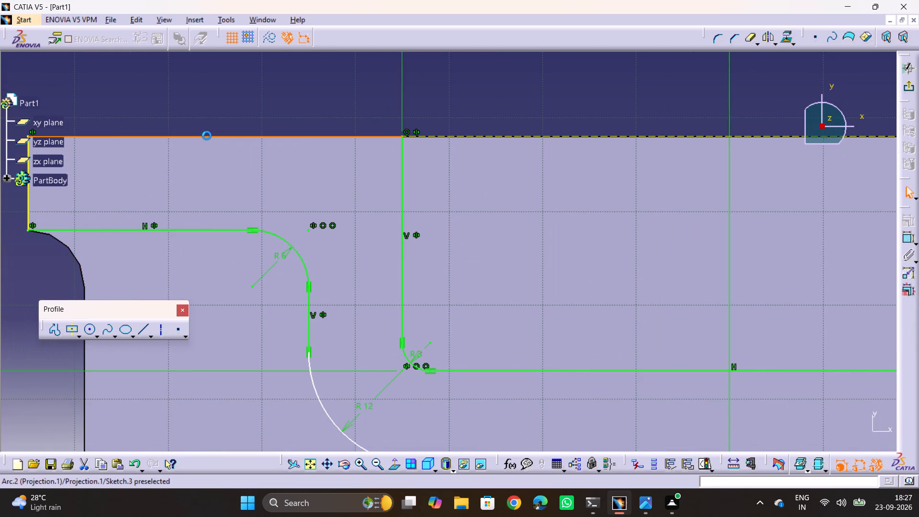
{"action": "key", "text": "Delete"}
{"action": "middle_click_drag", "start_coordinate": [301, 131], "coordinate": [443, 139]}
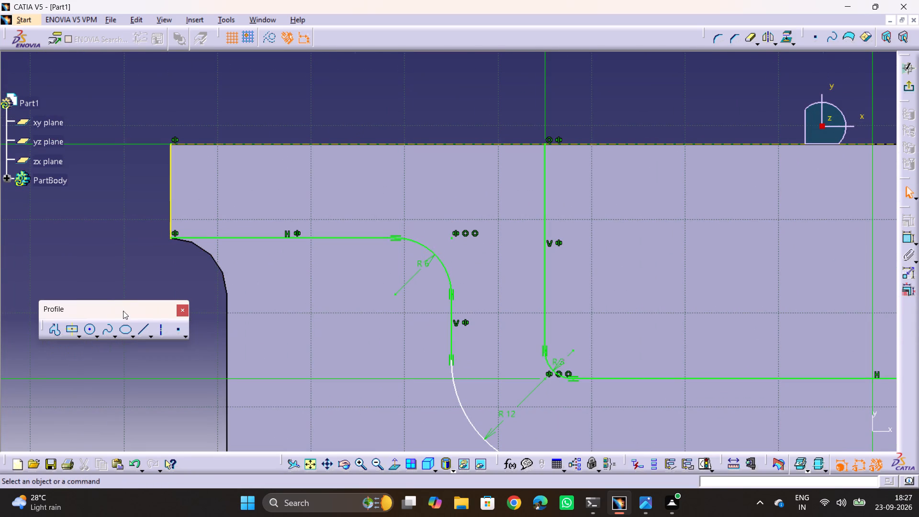
{"action": "left_click", "coordinate": [142, 328]}
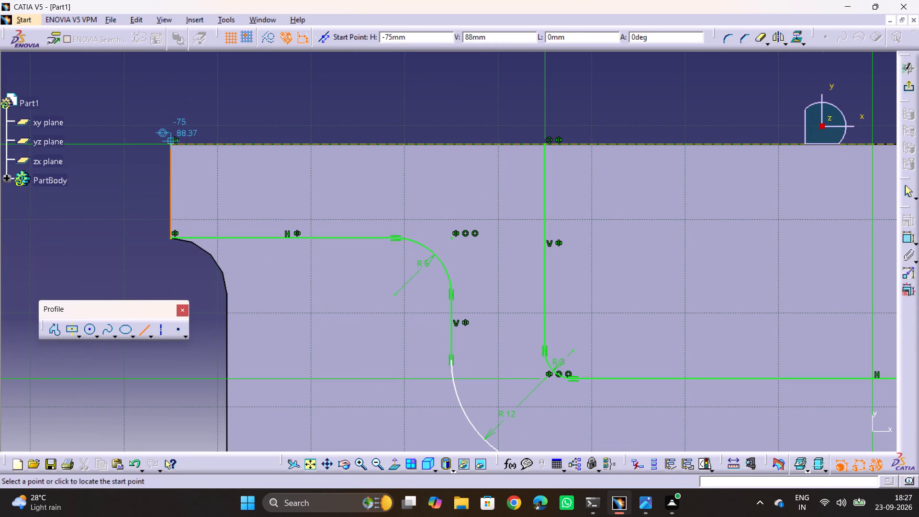
{"action": "left_click", "coordinate": [169, 143]}
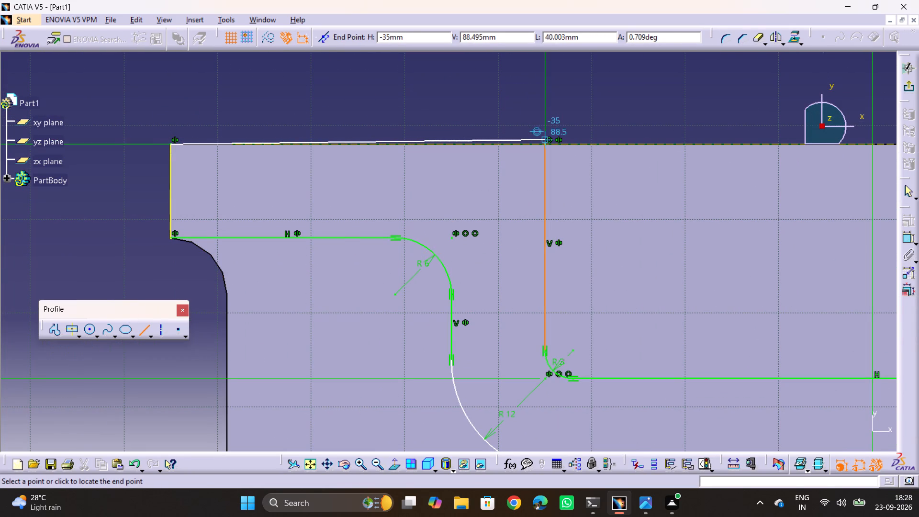
{"action": "left_click", "coordinate": [546, 144]}
{"action": "left_click", "coordinate": [620, 115]}
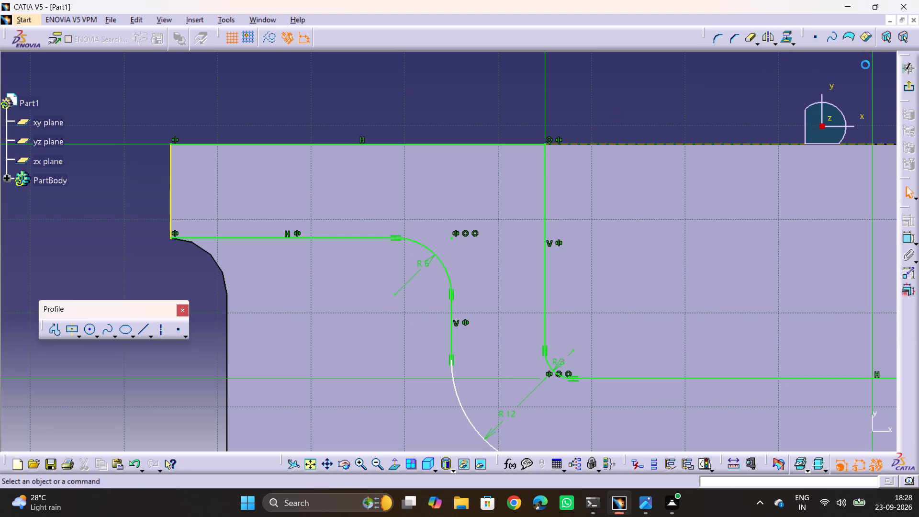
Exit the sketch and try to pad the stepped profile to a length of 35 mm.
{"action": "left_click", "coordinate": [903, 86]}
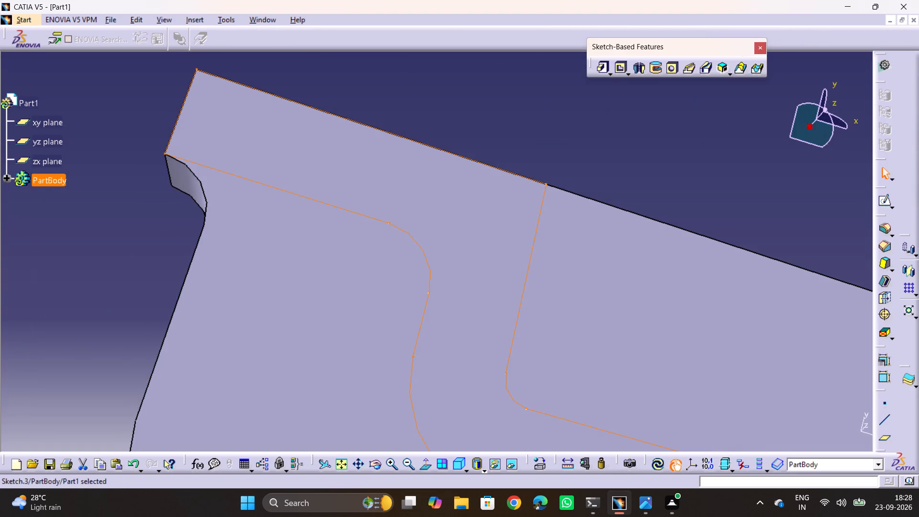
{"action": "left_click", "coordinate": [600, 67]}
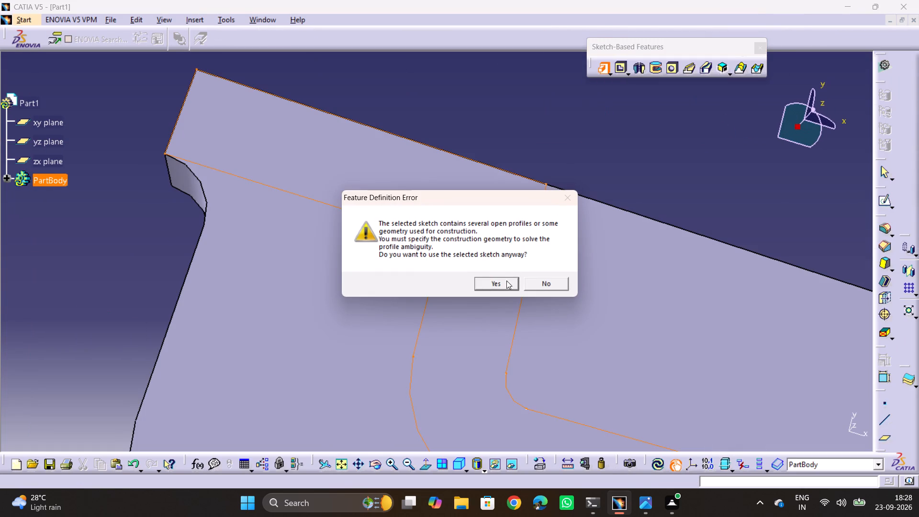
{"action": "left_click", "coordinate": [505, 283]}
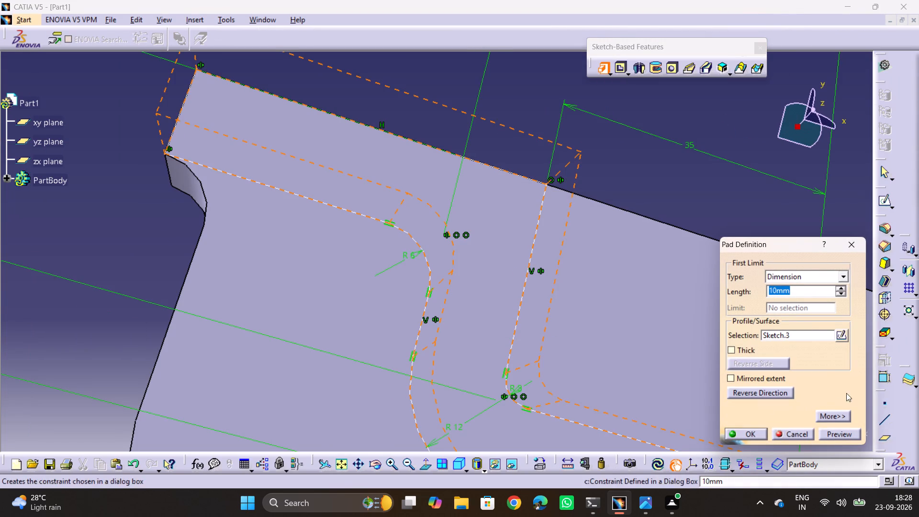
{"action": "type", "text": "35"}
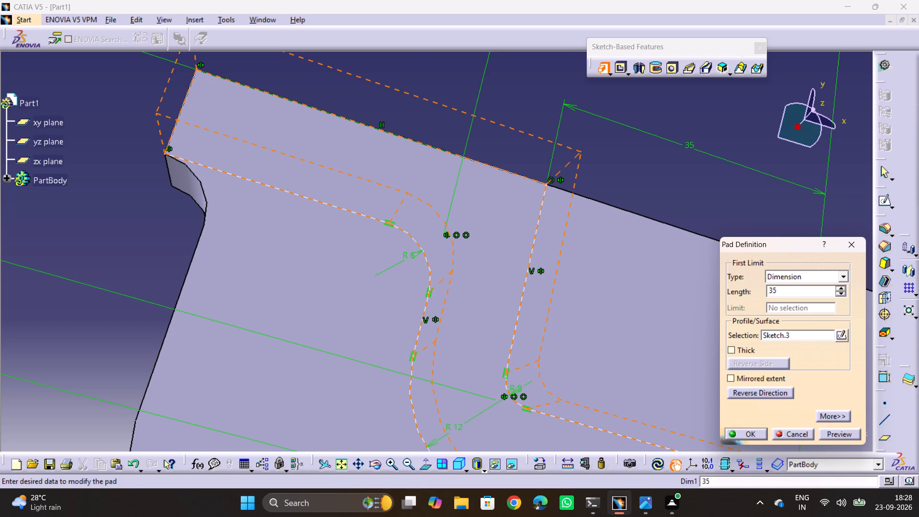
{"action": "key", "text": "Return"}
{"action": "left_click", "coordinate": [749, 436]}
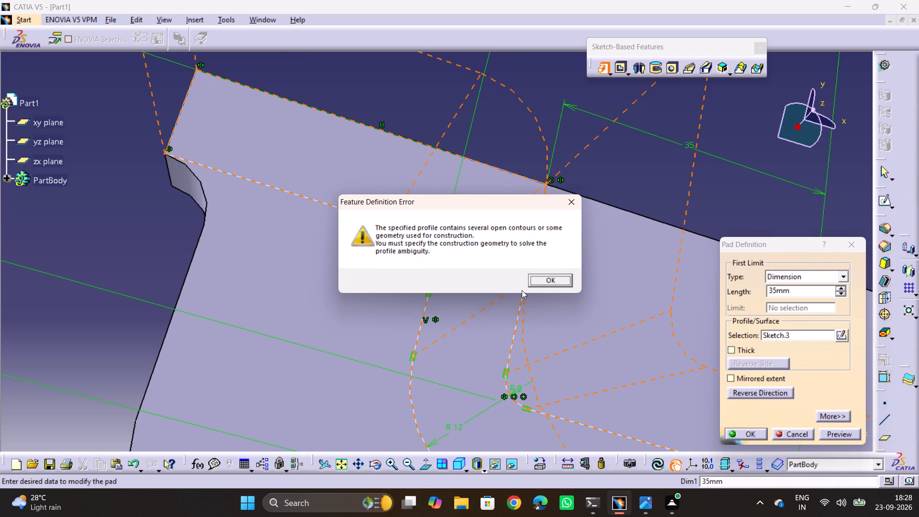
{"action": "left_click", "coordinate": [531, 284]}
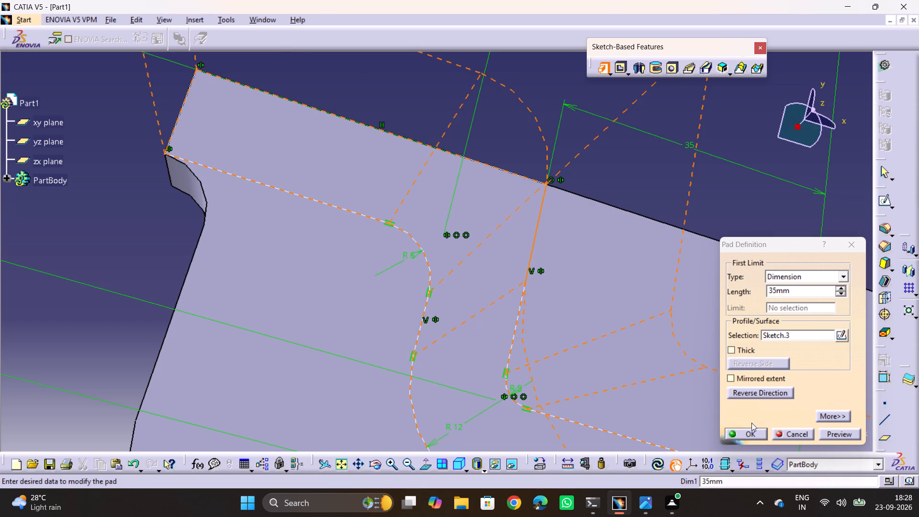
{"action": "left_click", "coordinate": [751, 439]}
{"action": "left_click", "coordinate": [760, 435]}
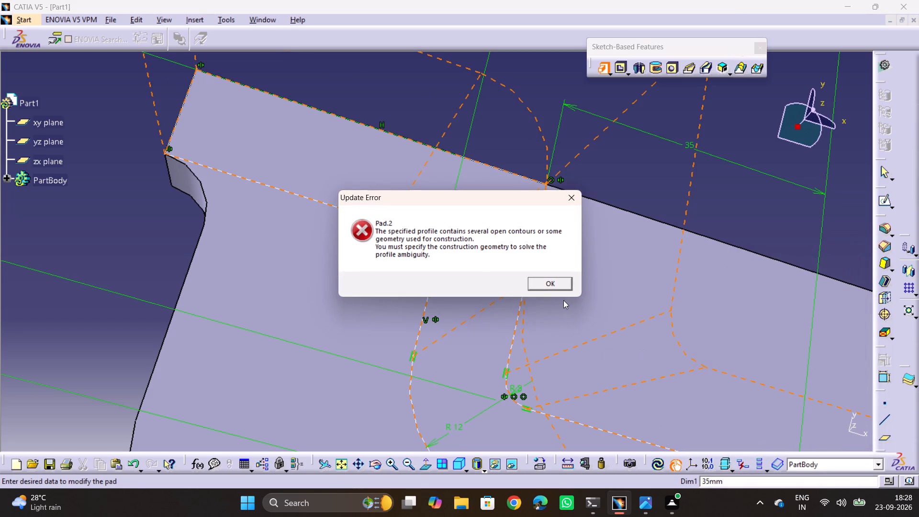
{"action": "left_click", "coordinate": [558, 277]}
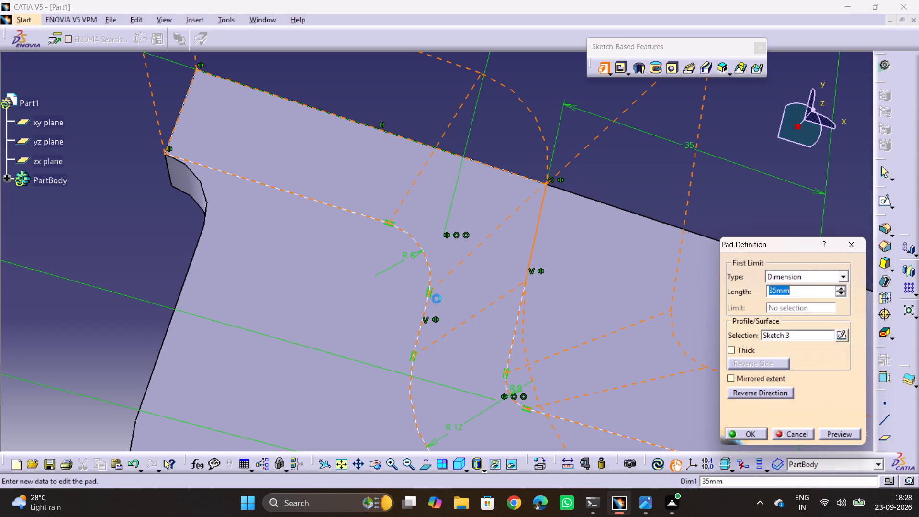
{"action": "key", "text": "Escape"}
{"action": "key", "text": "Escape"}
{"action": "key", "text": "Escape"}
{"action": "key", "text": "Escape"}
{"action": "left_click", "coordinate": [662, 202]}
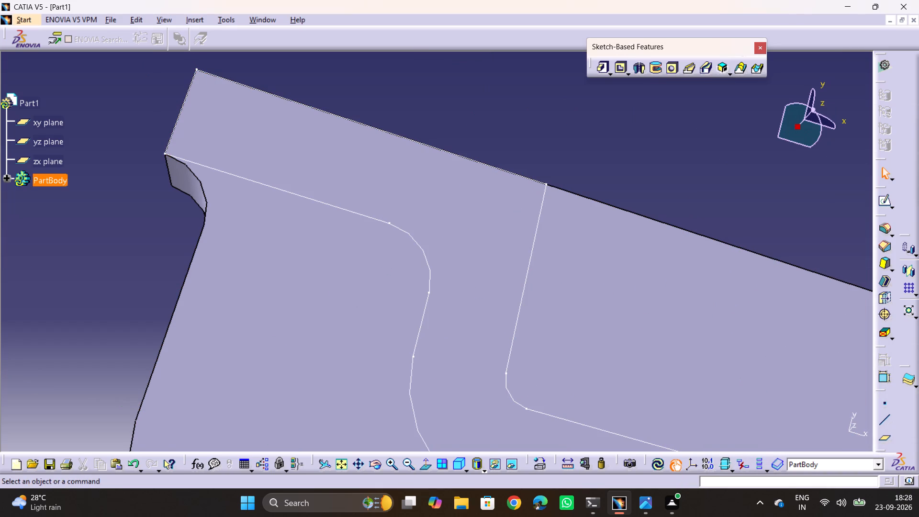
Examine the stepped profile's outline along the top edges and outer ends of both flanges for problem geometry.
{"action": "middle_click_drag", "start_coordinate": [649, 168], "coordinate": [660, 98], "text": "ctrl"}
{"action": "middle_click_drag", "start_coordinate": [586, 155], "coordinate": [443, 363]}
{"action": "scroll", "coordinate": [458, 352], "scroll_direction": "up", "scroll_amount": 1}
{"action": "middle_click_drag", "start_coordinate": [589, 303], "coordinate": [607, 212], "text": "ctrl"}
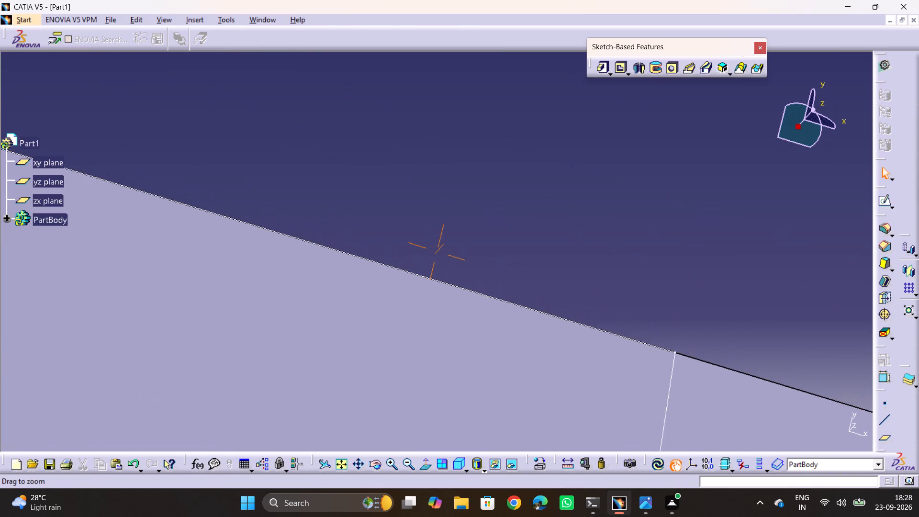
{"action": "middle_click_drag", "start_coordinate": [607, 212], "coordinate": [650, 377], "text": "ctrl"}
{"action": "middle_click_drag", "start_coordinate": [726, 281], "coordinate": [730, 360], "text": "ctrl"}
{"action": "middle_click_drag", "start_coordinate": [724, 357], "coordinate": [612, 281]}
{"action": "middle_click_drag", "start_coordinate": [742, 292], "coordinate": [757, 250], "text": "ctrl"}
{"action": "middle_click_drag", "start_coordinate": [760, 273], "coordinate": [549, 261]}
{"action": "middle_click_drag", "start_coordinate": [720, 370], "coordinate": [719, 370]}
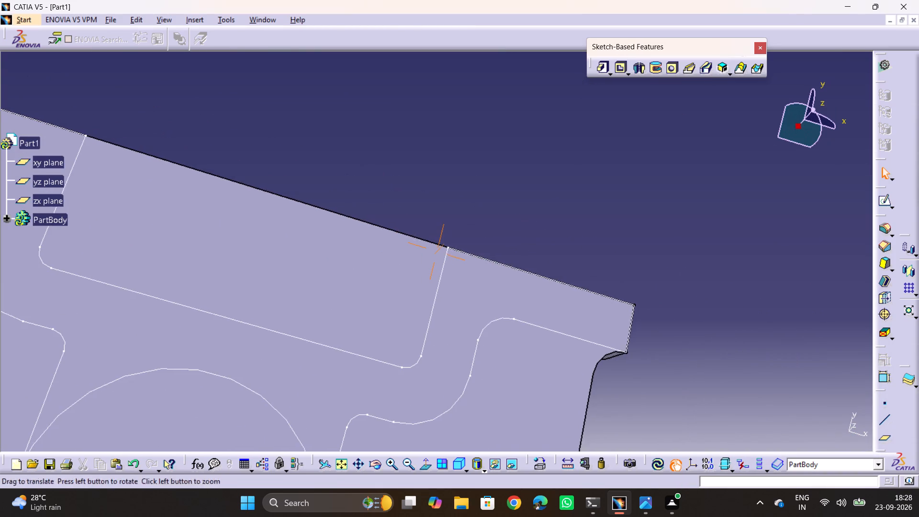
{"action": "middle_click_drag", "start_coordinate": [719, 370], "coordinate": [513, 317]}
{"action": "left_click_drag", "start_coordinate": [718, 375], "coordinate": [514, 316]}
{"action": "scroll", "coordinate": [513, 317], "scroll_direction": "up", "scroll_amount": 1}
{"action": "middle_click_drag", "start_coordinate": [733, 316], "coordinate": [766, 320], "text": "ctrl"}
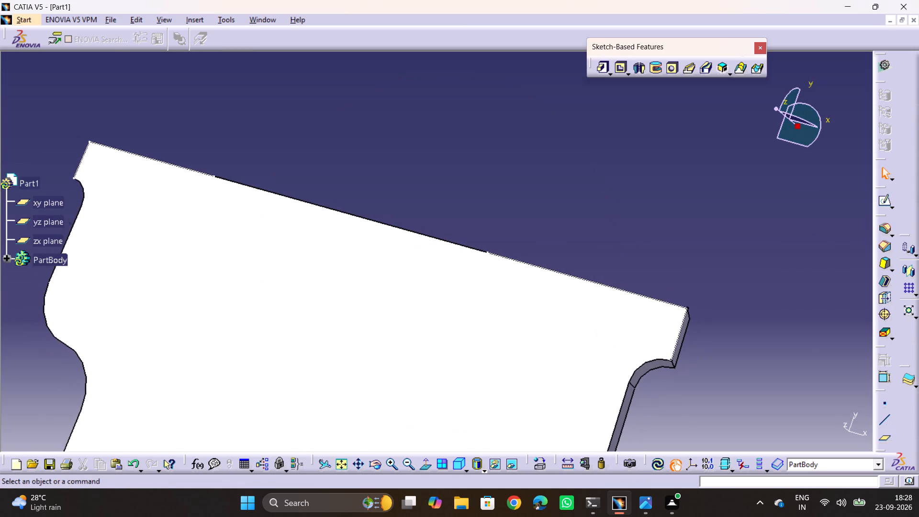
{"action": "scroll", "coordinate": [623, 312], "scroll_direction": "down", "scroll_amount": 1}
{"action": "middle_click_drag", "start_coordinate": [622, 313], "coordinate": [722, 255]}
{"action": "left_click_drag", "start_coordinate": [620, 313], "coordinate": [722, 255]}
{"action": "middle_click_drag", "start_coordinate": [481, 316], "coordinate": [480, 316]}
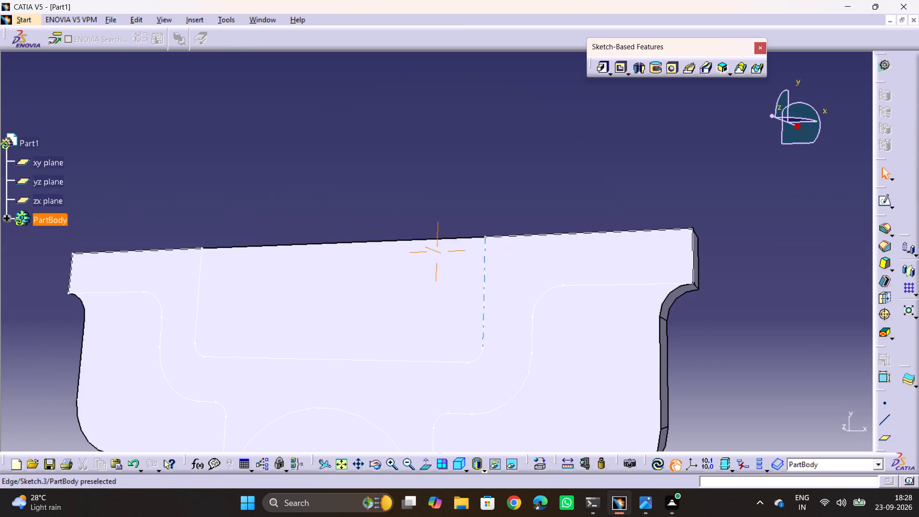
{"action": "middle_click_drag", "start_coordinate": [480, 316], "coordinate": [562, 336]}
{"action": "left_click_drag", "start_coordinate": [490, 318], "coordinate": [562, 336]}
{"action": "middle_click_drag", "start_coordinate": [459, 323], "coordinate": [590, 309]}
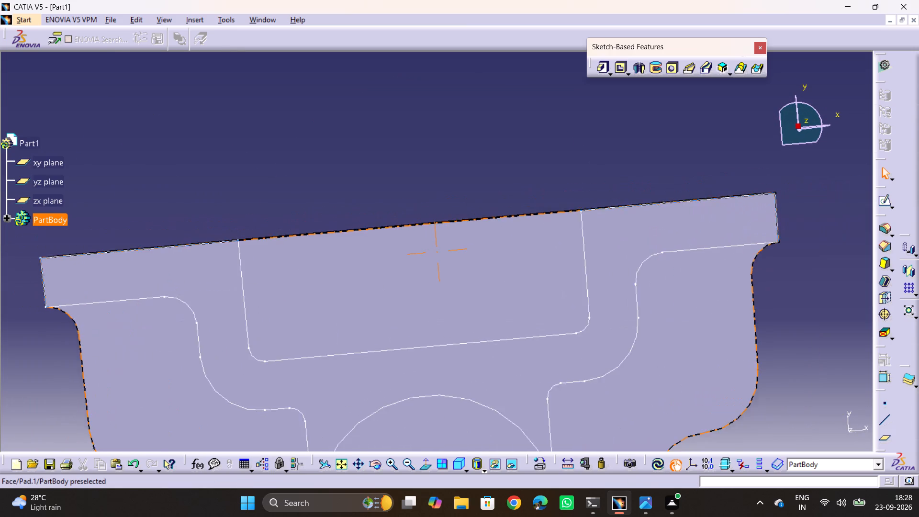
{"action": "middle_click_drag", "start_coordinate": [590, 309], "coordinate": [372, 343]}
{"action": "middle_click_drag", "start_coordinate": [596, 224], "coordinate": [620, 178], "text": "ctrl"}
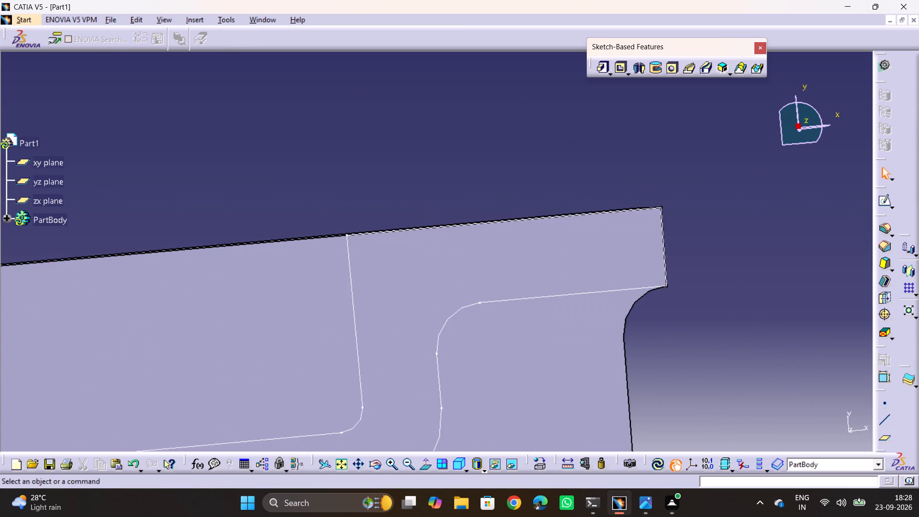
{"action": "middle_click_drag", "start_coordinate": [729, 241], "coordinate": [682, 286]}
{"action": "middle_click_drag", "start_coordinate": [684, 319], "coordinate": [632, 244]}
{"action": "left_click_drag", "start_coordinate": [684, 319], "coordinate": [632, 244]}
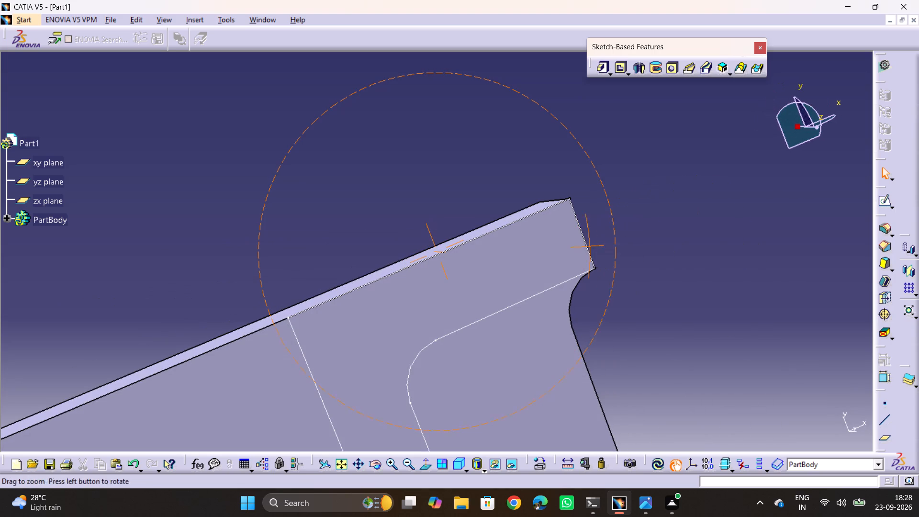
{"action": "middle_click_drag", "start_coordinate": [632, 244], "coordinate": [633, 244]}
In the stepped profile sketch, replace the projected outer end edge of the right flange with a vertical line between its two corners.
{"action": "left_click", "coordinate": [590, 255]}
{"action": "left_click", "coordinate": [590, 255]}
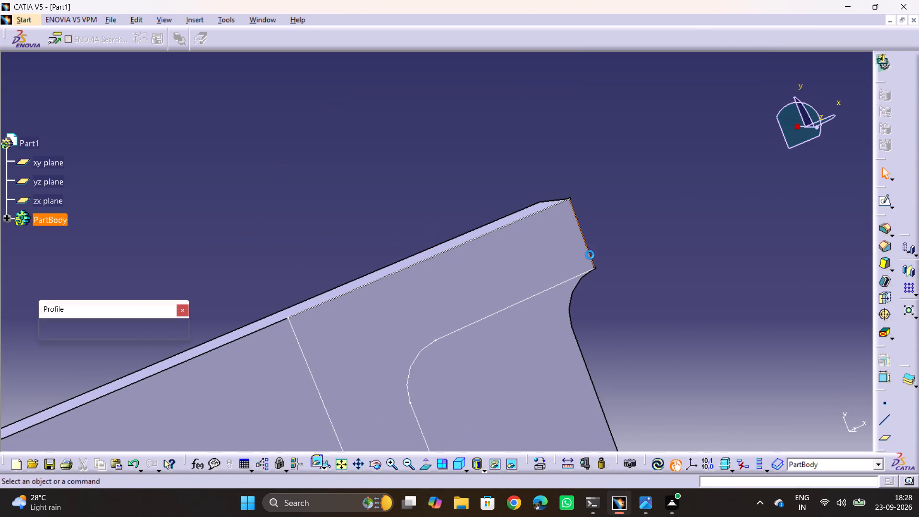
{"action": "left_click", "coordinate": [680, 315]}
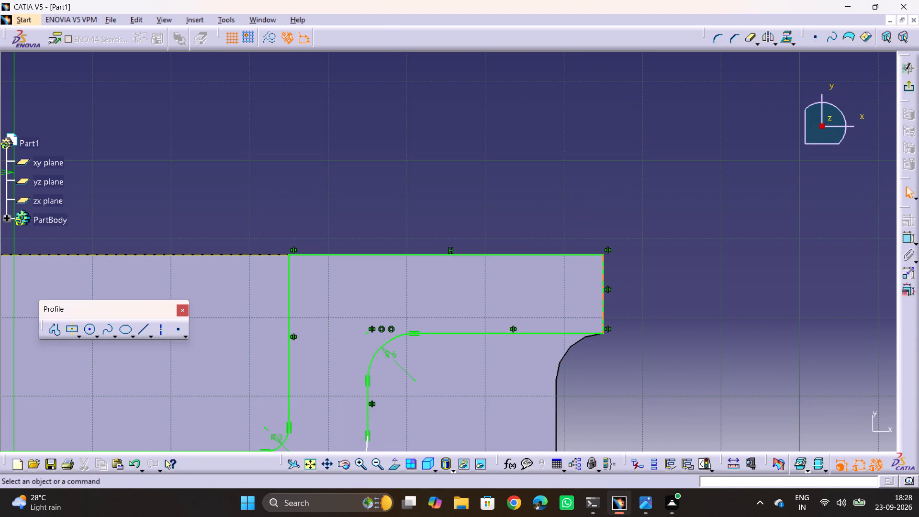
{"action": "left_click", "coordinate": [603, 300]}
{"action": "key", "text": "Delete"}
{"action": "left_click", "coordinate": [780, 277]}
{"action": "left_click", "coordinate": [605, 301]}
{"action": "key", "text": "Delete"}
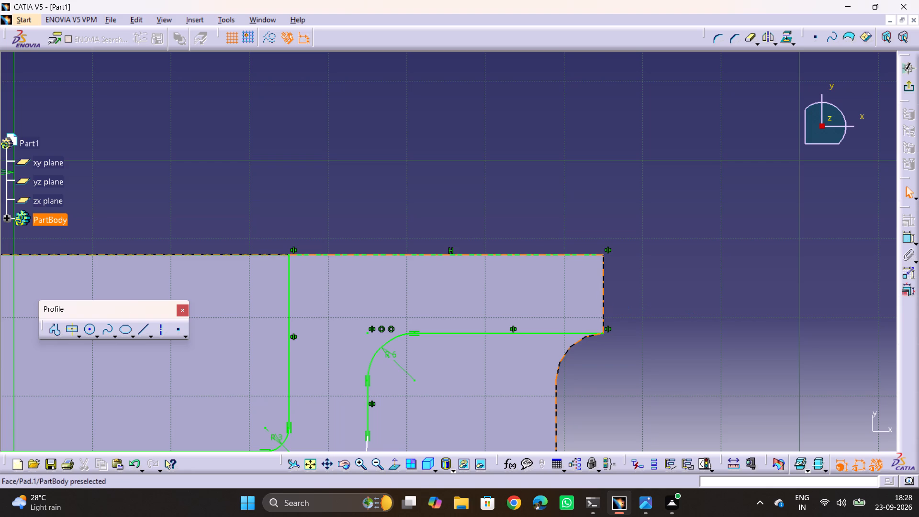
{"action": "left_click", "coordinate": [147, 329]}
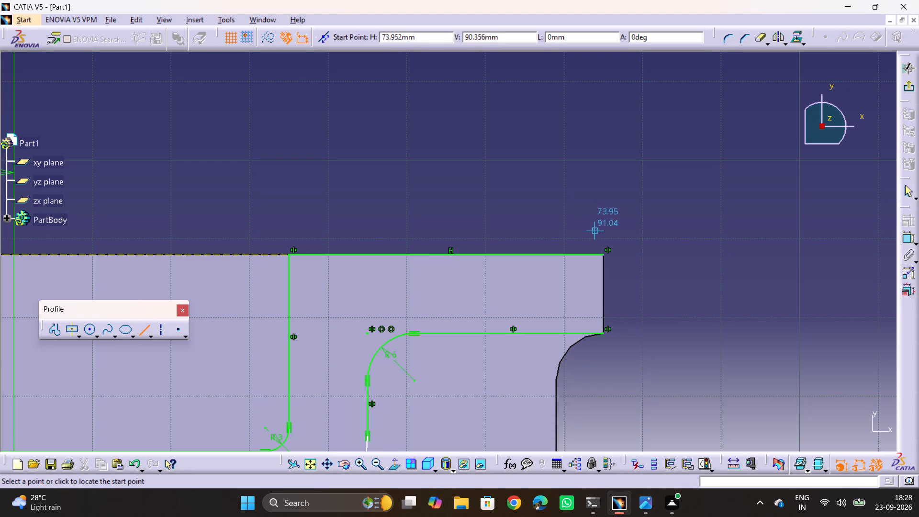
{"action": "left_click", "coordinate": [604, 254]}
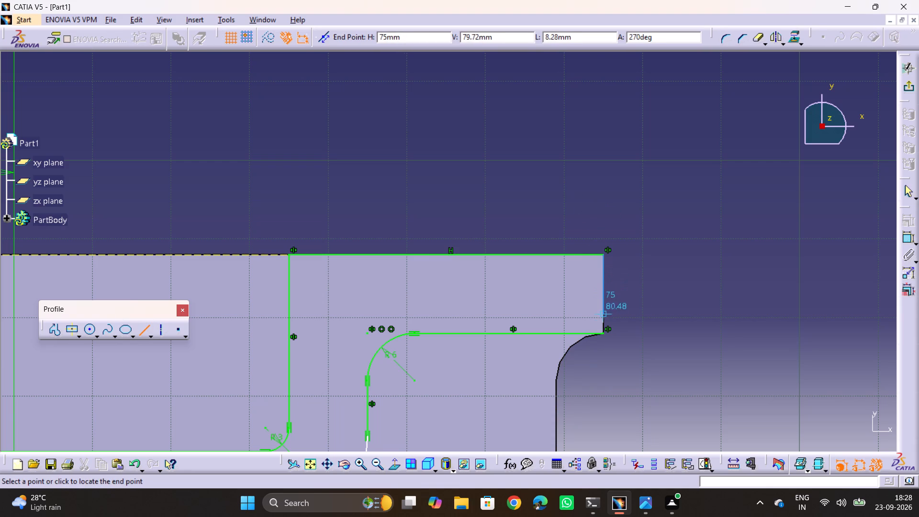
{"action": "left_click", "coordinate": [604, 332]}
{"action": "left_click", "coordinate": [750, 302]}
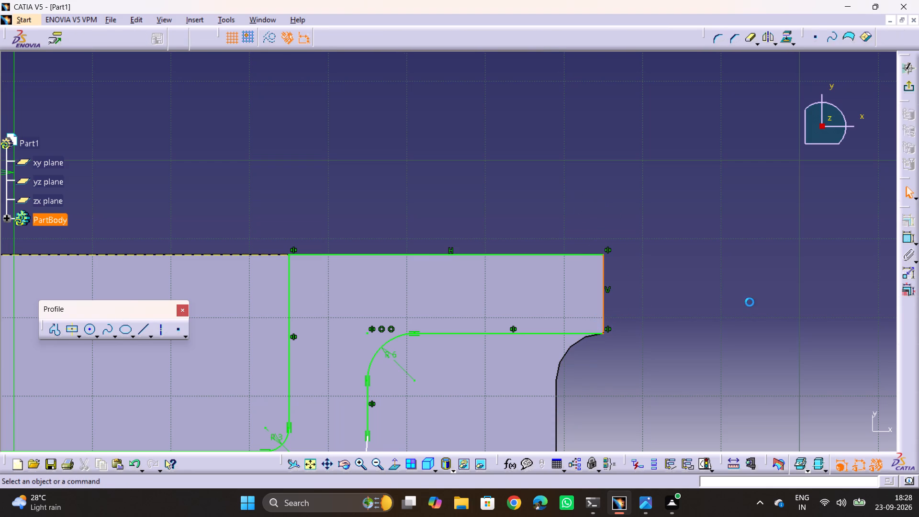
{"action": "middle_click_drag", "start_coordinate": [580, 241], "coordinate": [608, 239]}
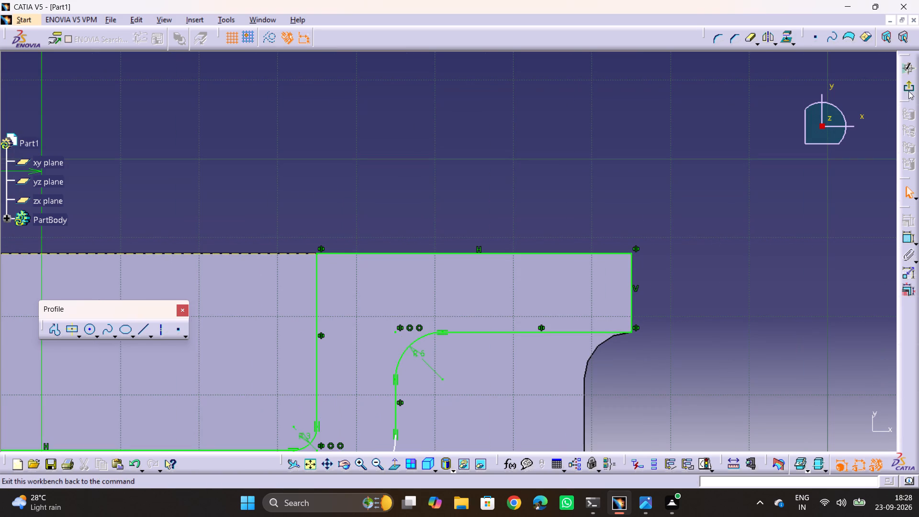
Exit the sketch and pad the stepped profile to a length of 35 mm.
{"action": "left_click", "coordinate": [908, 91]}
{"action": "left_click", "coordinate": [542, 206]}
{"action": "middle_click_drag", "start_coordinate": [471, 228], "coordinate": [679, 104]}
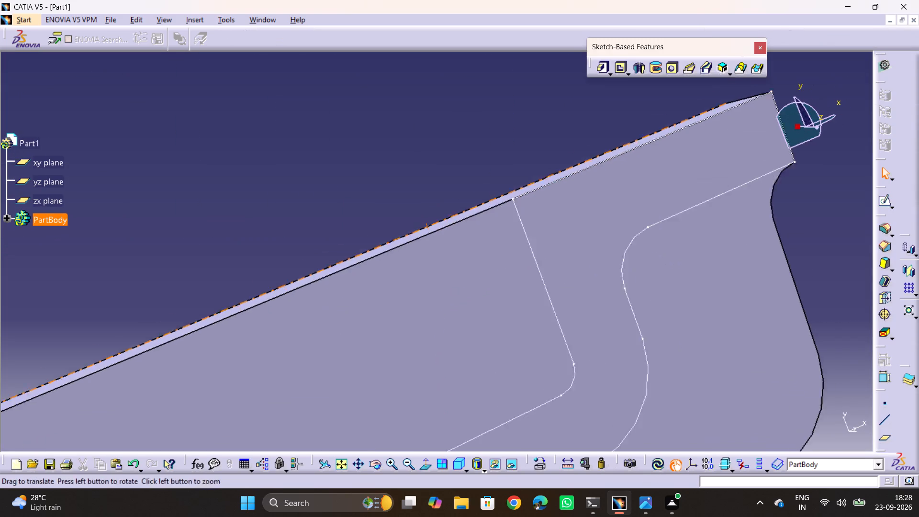
{"action": "middle_click_drag", "start_coordinate": [679, 104], "coordinate": [691, 97]}
{"action": "middle_click_drag", "start_coordinate": [284, 345], "coordinate": [699, 213]}
{"action": "middle_click_drag", "start_coordinate": [397, 410], "coordinate": [451, 299]}
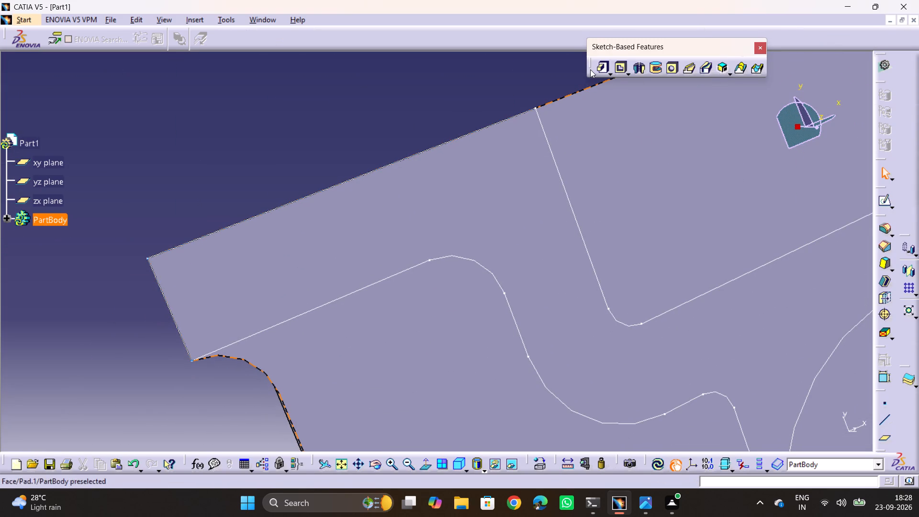
{"action": "left_click", "coordinate": [605, 68]}
{"action": "left_click", "coordinate": [503, 121]}
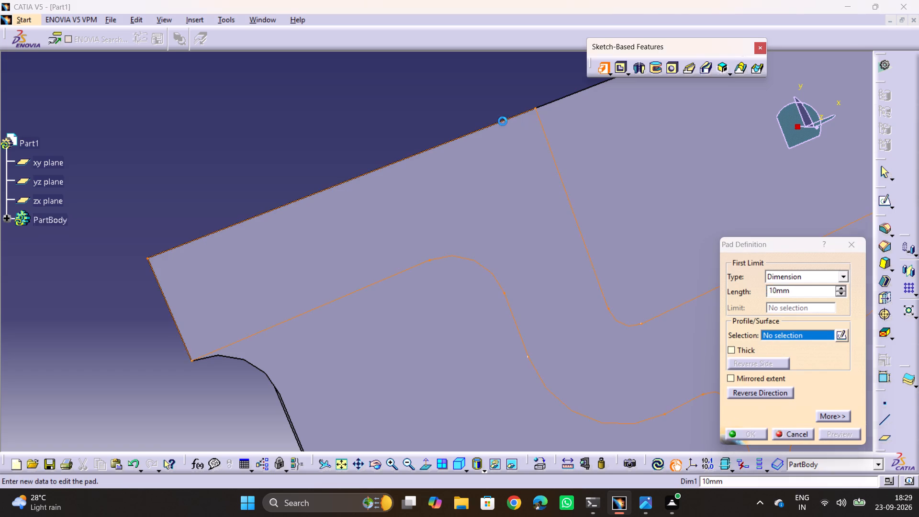
{"action": "type", "text": "35"}
{"action": "key", "text": "Return"}
{"action": "left_click", "coordinate": [229, 105]}
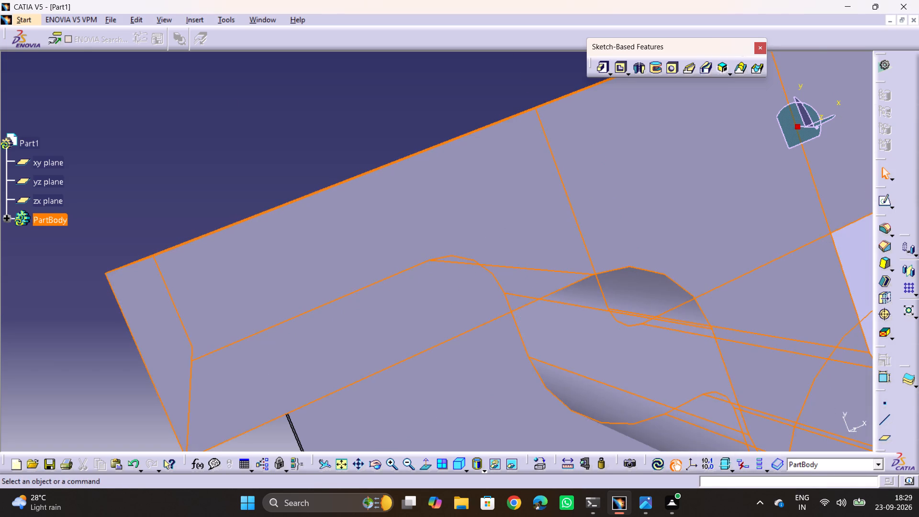
Start a new sketch on the plate's front face, below the stepped wall.
{"action": "middle_click_drag", "start_coordinate": [323, 142], "coordinate": [373, 289], "text": "ctrl"}
{"action": "middle_click_drag", "start_coordinate": [567, 282], "coordinate": [471, 181]}
{"action": "left_click_drag", "start_coordinate": [553, 286], "coordinate": [471, 181]}
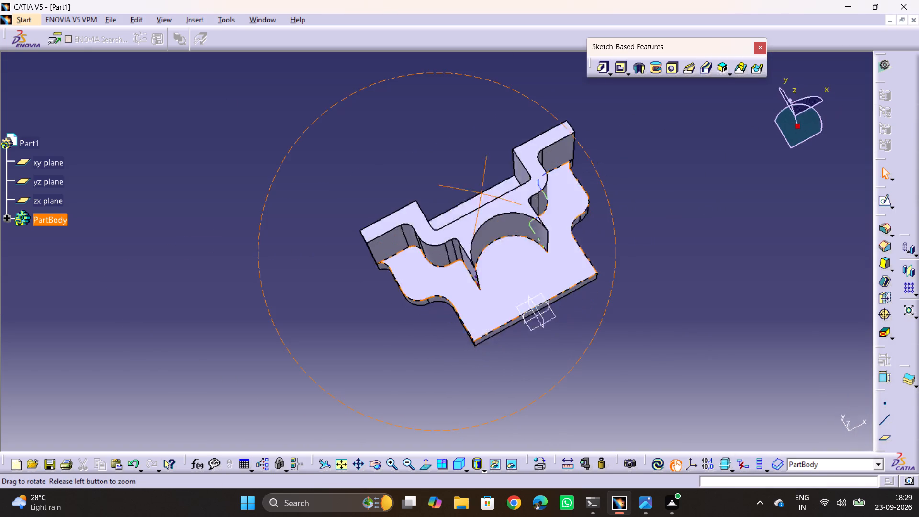
{"action": "left_click_drag", "start_coordinate": [471, 181], "coordinate": [376, 149]}
{"action": "middle_click_drag", "start_coordinate": [471, 181], "coordinate": [374, 164]}
{"action": "left_click", "coordinate": [489, 247]}
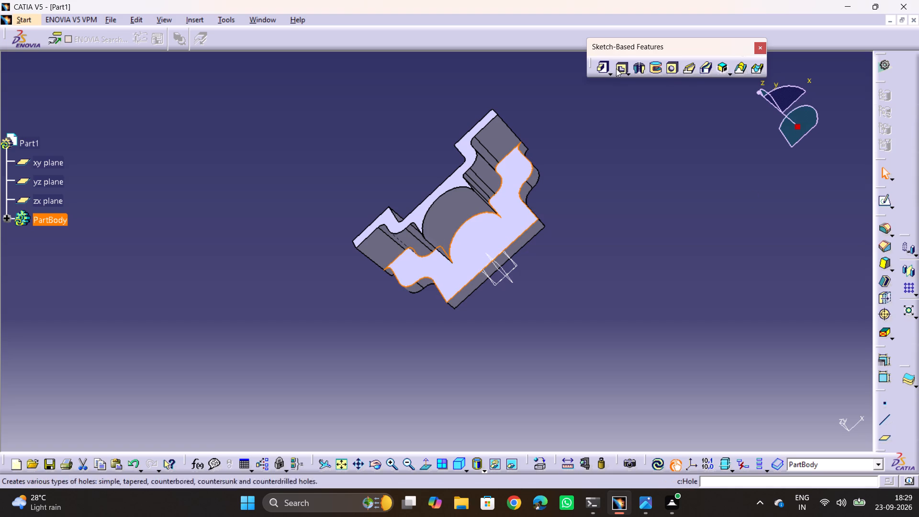
{"action": "left_click", "coordinate": [884, 202]}
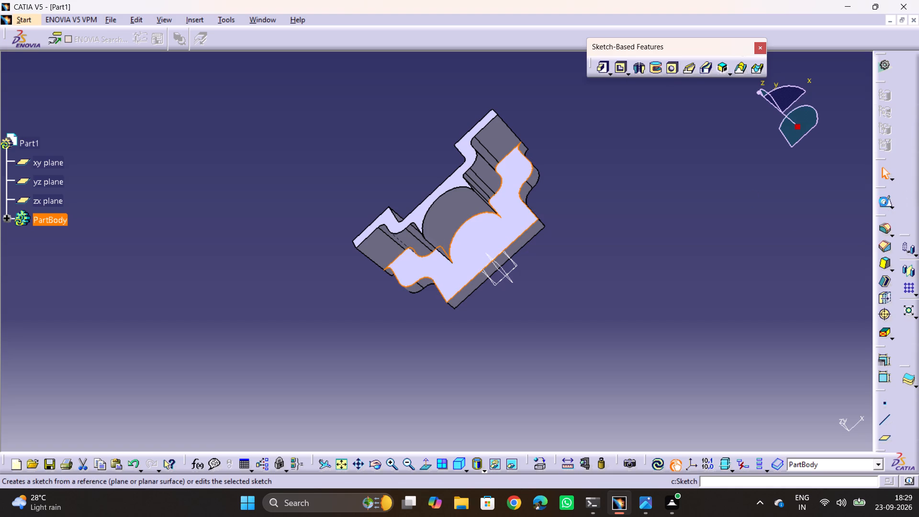
Sketch a circle on the plate face and make it concentric and coincident with the stepped wall's arc edge.
{"action": "middle_click_drag", "start_coordinate": [447, 261], "coordinate": [471, 203], "text": "ctrl"}
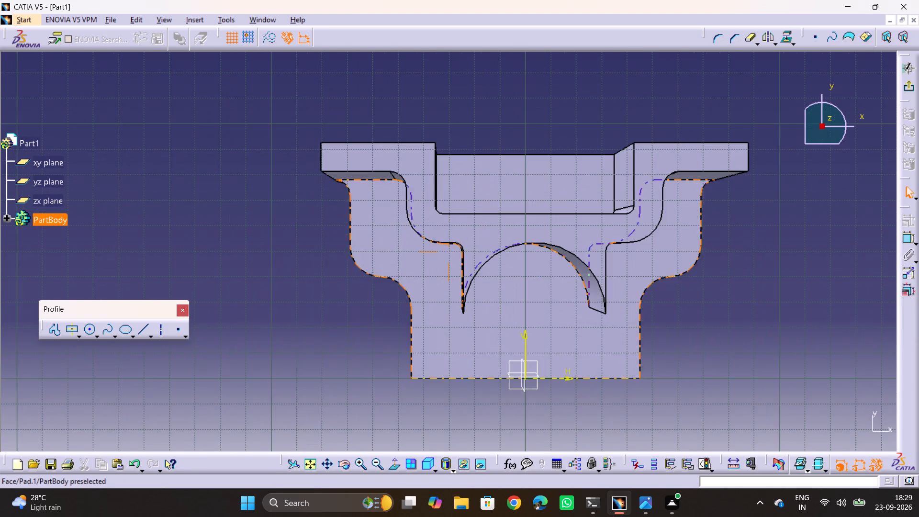
{"action": "middle_click_drag", "start_coordinate": [552, 274], "coordinate": [402, 229]}
{"action": "middle_click_drag", "start_coordinate": [389, 256], "coordinate": [447, 196], "text": "ctrl"}
{"action": "middle_click_drag", "start_coordinate": [406, 254], "coordinate": [442, 253]}
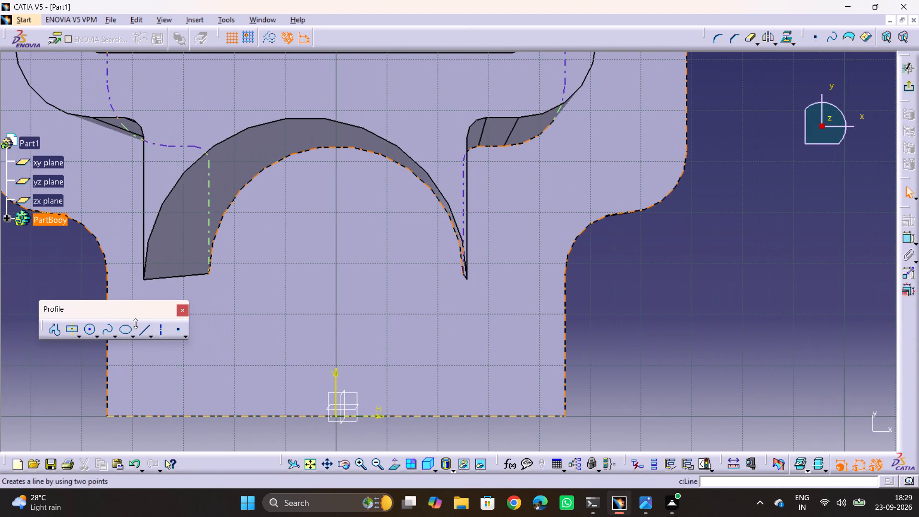
{"action": "left_click", "coordinate": [94, 334]}
{"action": "left_click", "coordinate": [115, 345]}
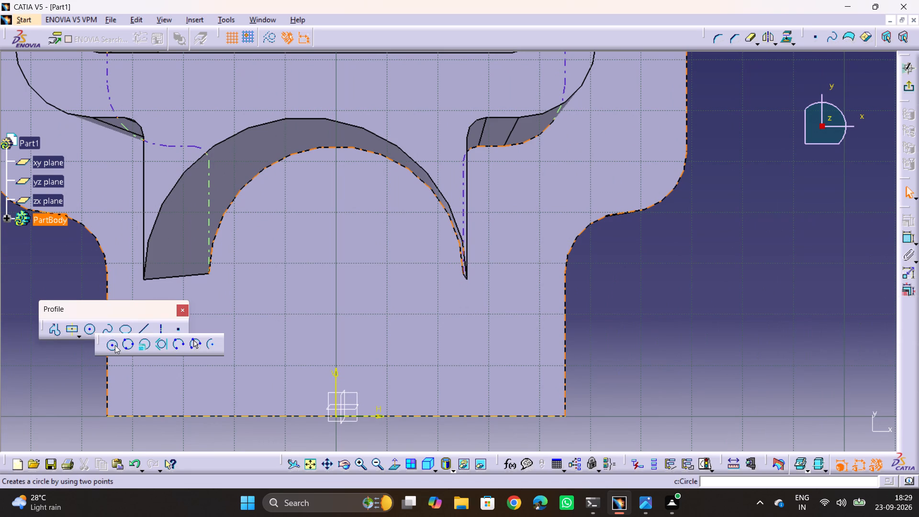
{"action": "left_click", "coordinate": [336, 292]}
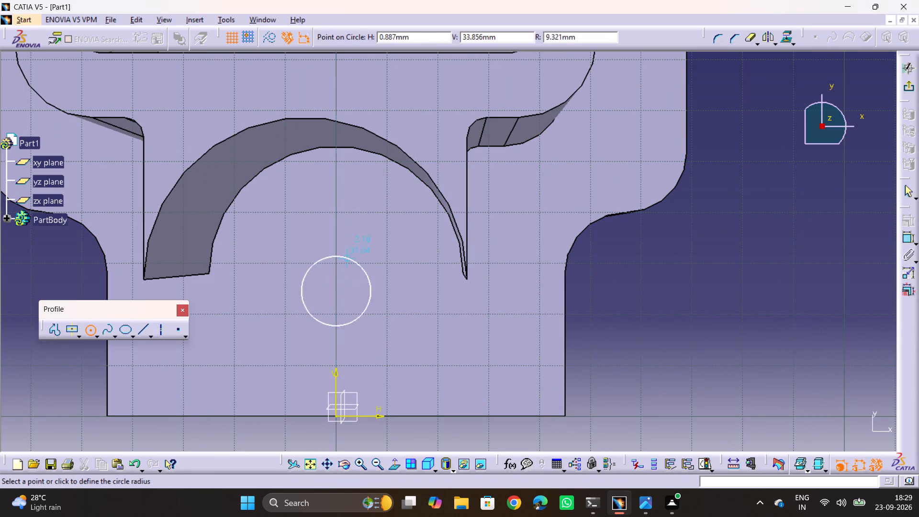
{"action": "left_click", "coordinate": [330, 204]}
{"action": "middle_click_drag", "start_coordinate": [519, 291], "coordinate": [615, 259]}
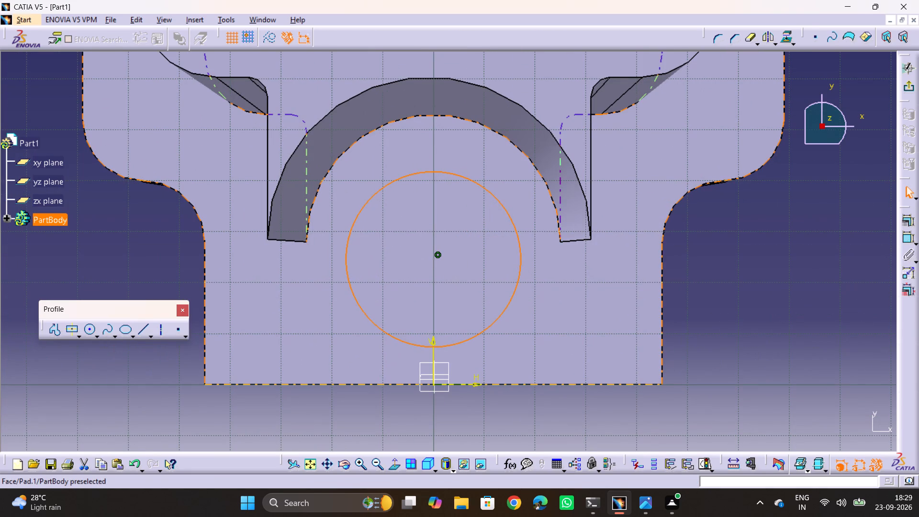
{"action": "left_click", "coordinate": [446, 116], "text": "ctrl"}
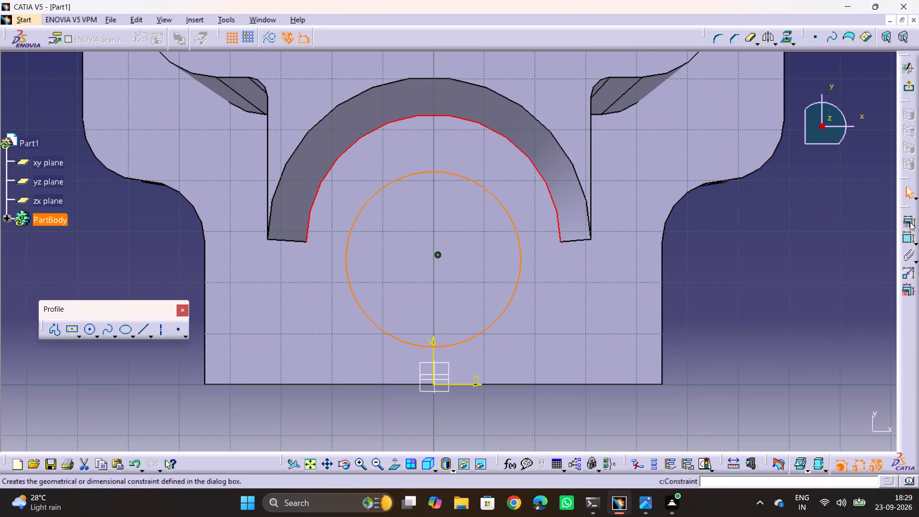
{"action": "left_click", "coordinate": [910, 222]}
{"action": "left_click", "coordinate": [259, 145]}
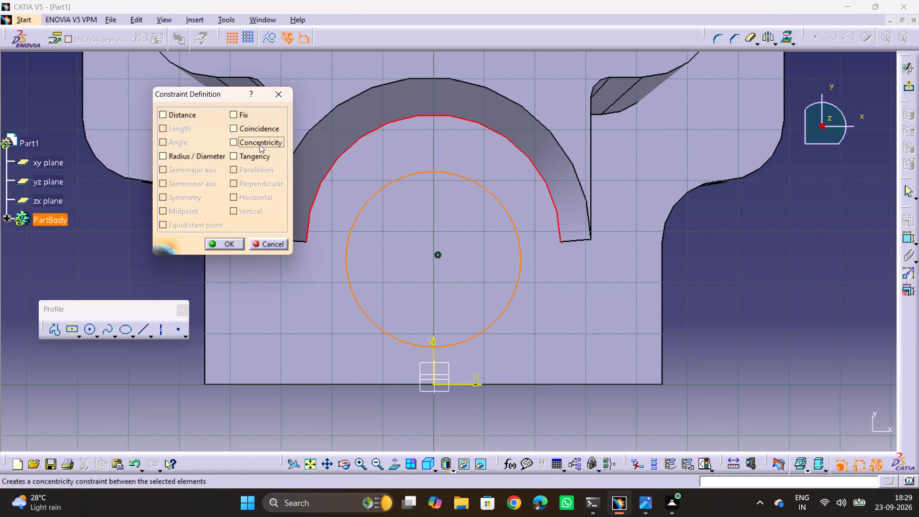
{"action": "left_click", "coordinate": [260, 130]}
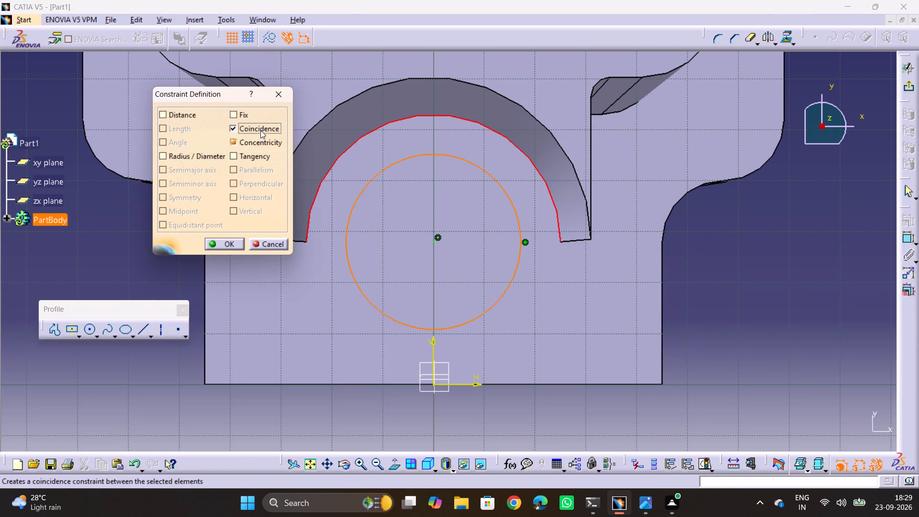
{"action": "left_click", "coordinate": [217, 242]}
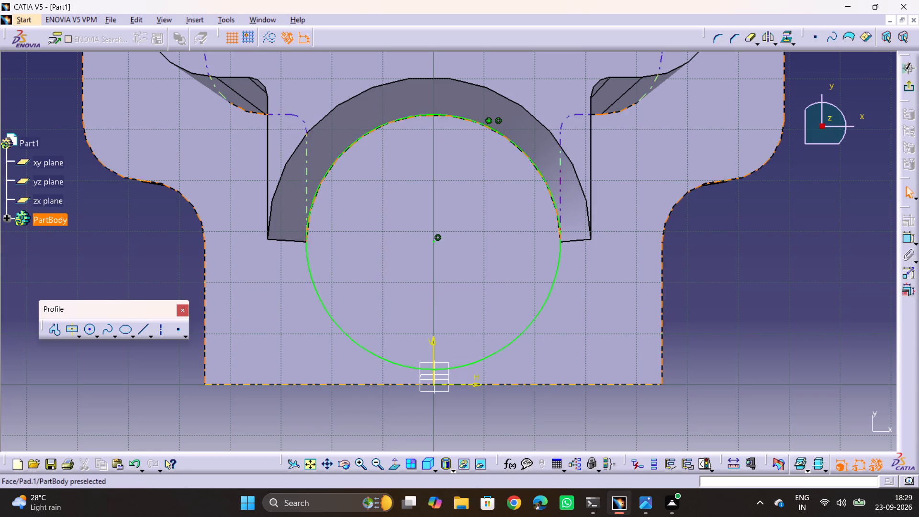
Sketch a smaller circle at the centre of the first one and dimension its radius as 20 mm.
{"action": "left_click", "coordinate": [93, 327]}
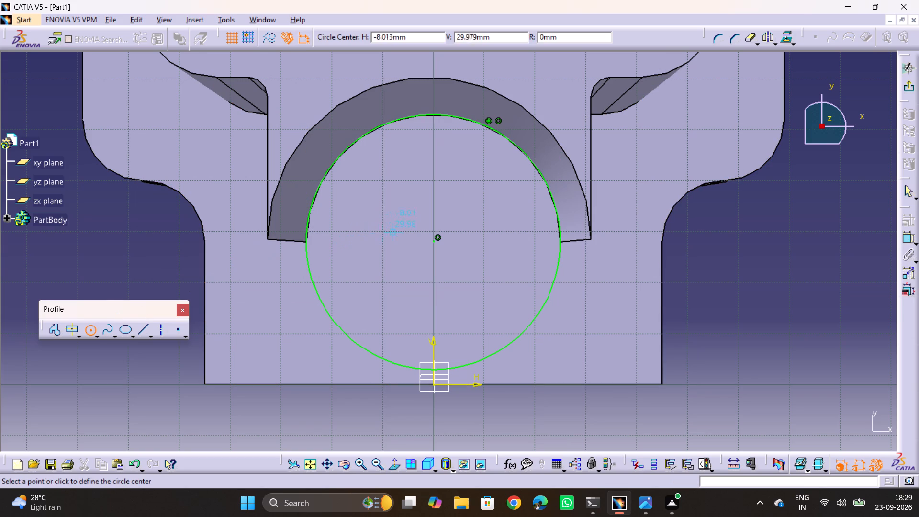
{"action": "left_click", "coordinate": [433, 241]}
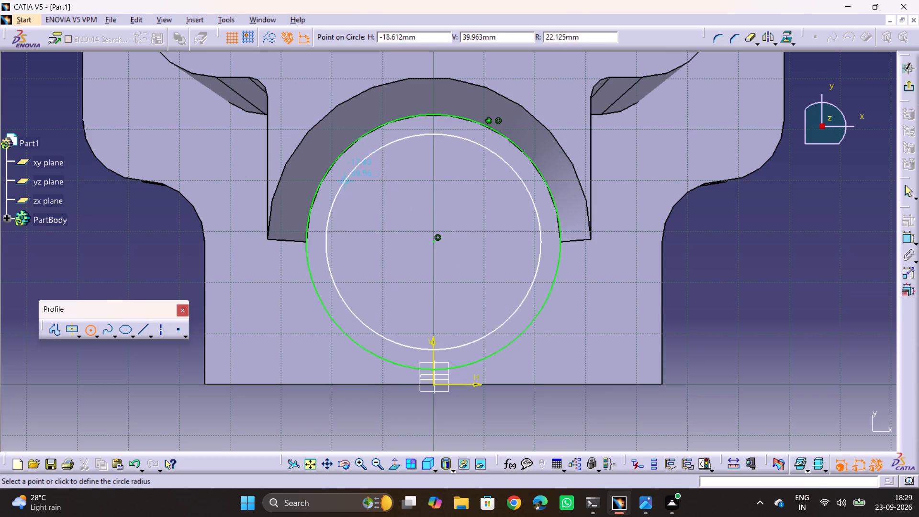
{"action": "left_click", "coordinate": [385, 207]}
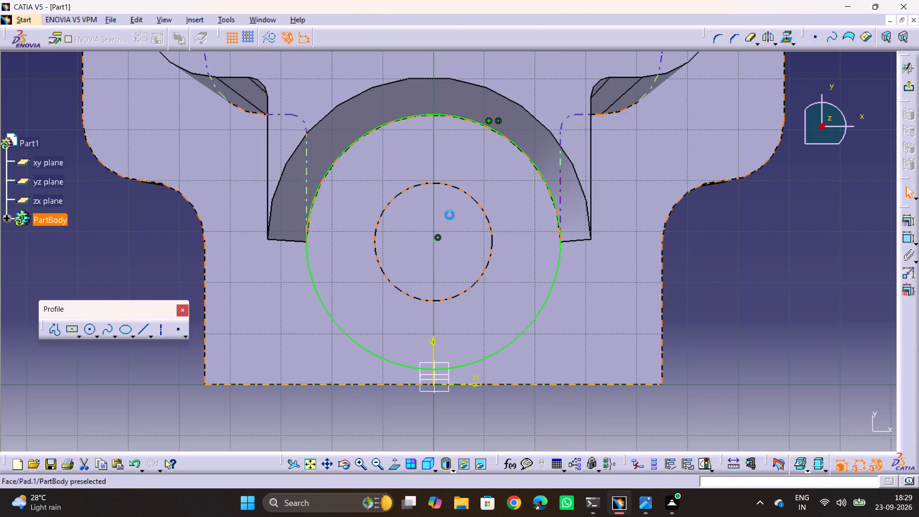
{"action": "left_click", "coordinate": [906, 237]}
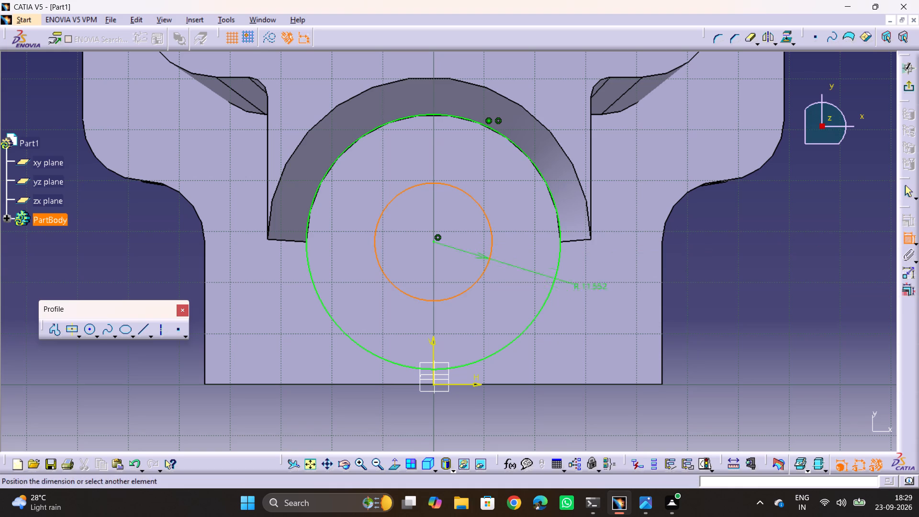
{"action": "left_click", "coordinate": [457, 270]}
{"action": "double_click", "coordinate": [464, 266]}
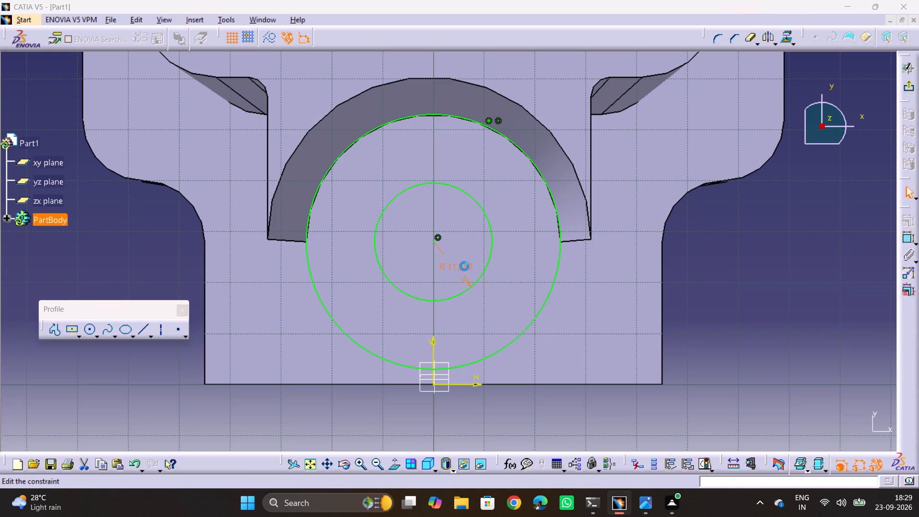
{"action": "type", "text": "20"}
{"action": "key", "text": "Return"}
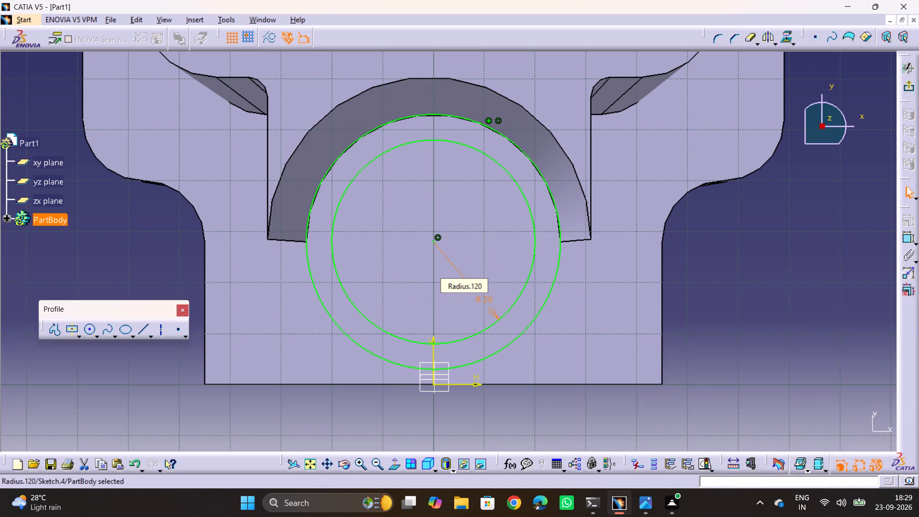
Set the inner circle's radius to 15 mm.
{"action": "triple_click", "coordinate": [481, 297]}
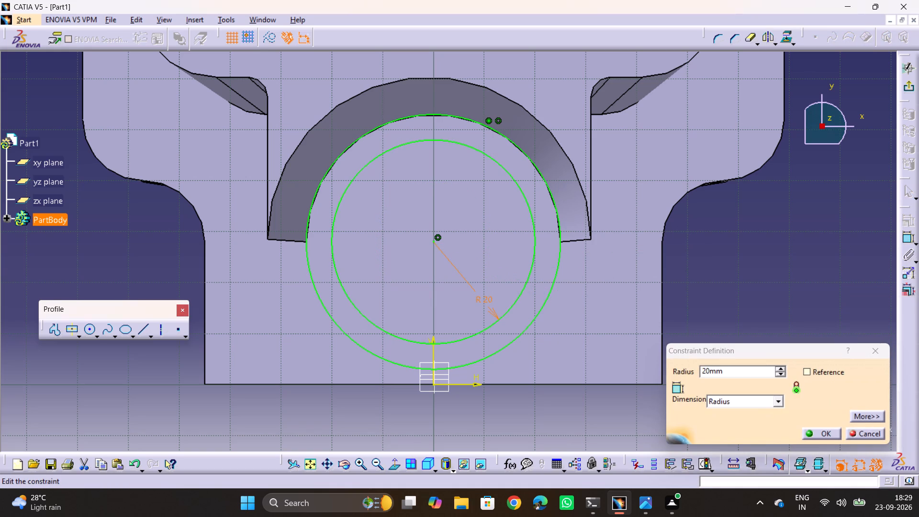
{"action": "type", "text": "15"}
{"action": "key", "text": "Return"}
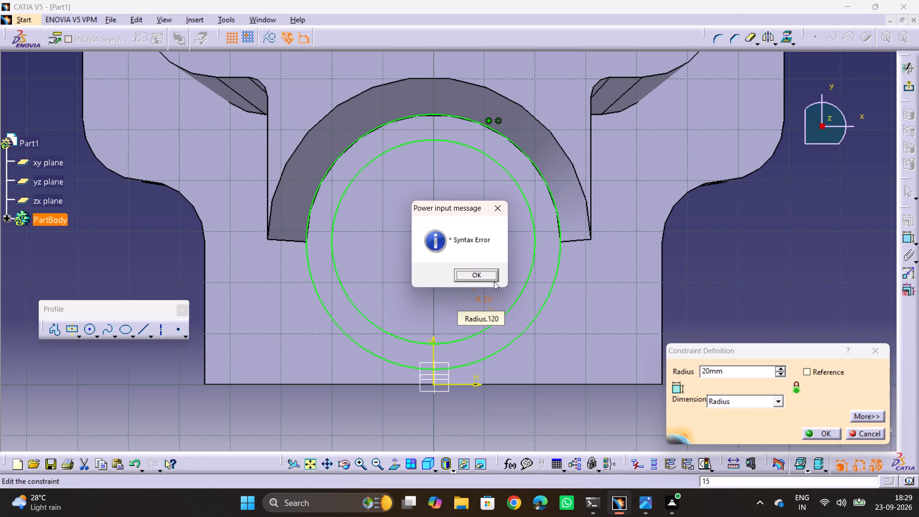
{"action": "left_click", "coordinate": [494, 281]}
{"action": "double_click", "coordinate": [482, 297]}
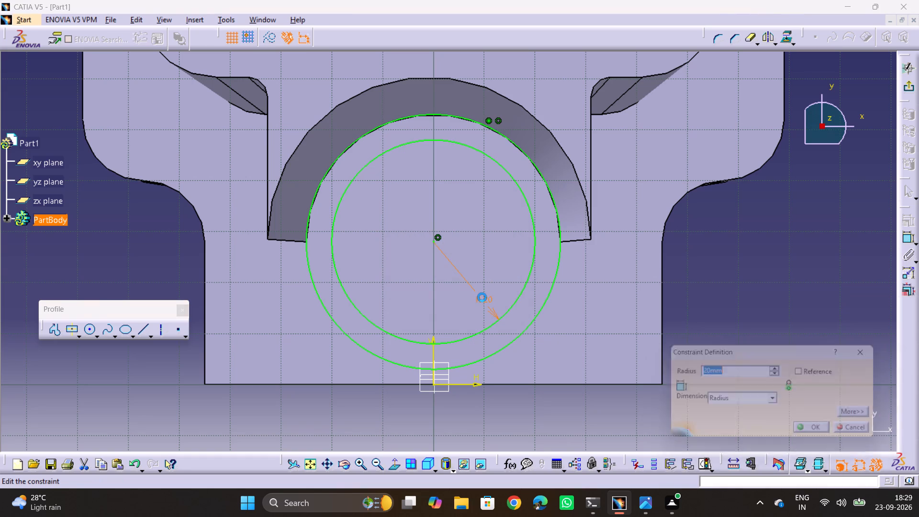
{"action": "type", "text": "15"}
{"action": "key", "text": "Return"}
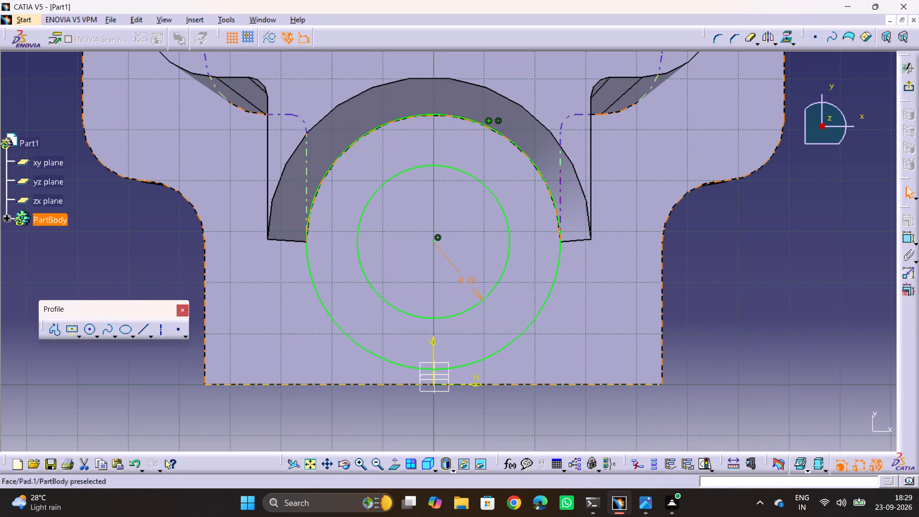
{"action": "left_click", "coordinate": [805, 255]}
Exit the sketch and pad the two concentric circles to a length of 45 mm, per drawing 13.jpg.
{"action": "left_click", "coordinate": [908, 89]}
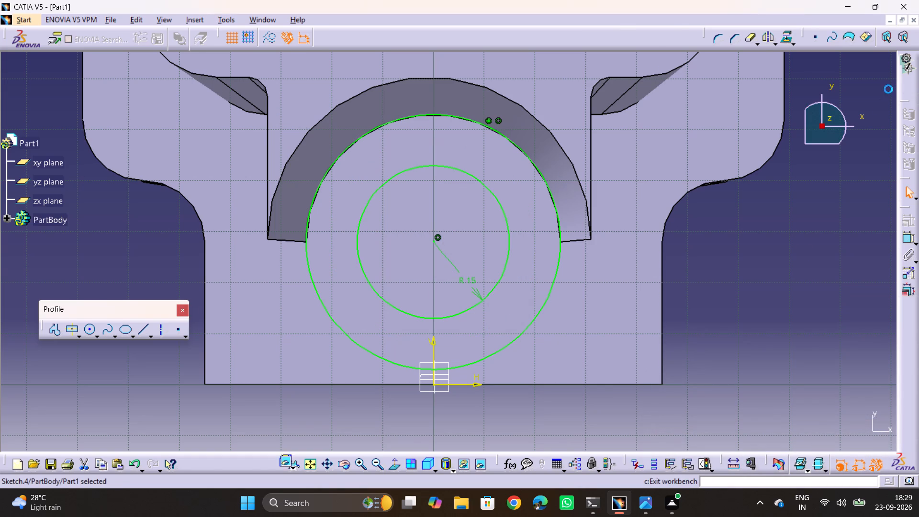
{"action": "left_click", "coordinate": [597, 65]}
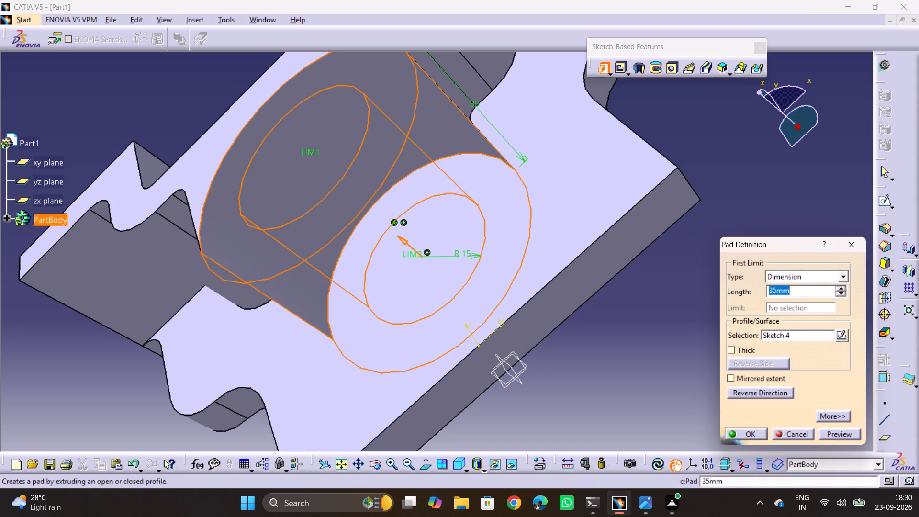
{"action": "key", "text": "alt+Tab"}
{"action": "middle_click_drag", "start_coordinate": [473, 265], "coordinate": [491, 222]}
{"action": "key", "text": "alt+Tab"}
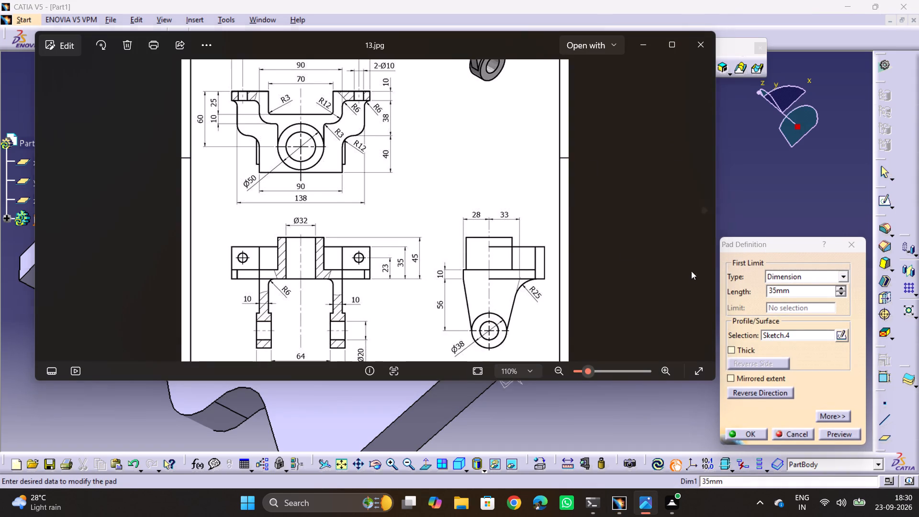
{"action": "type", "text": "45"}
{"action": "key", "text": "Return"}
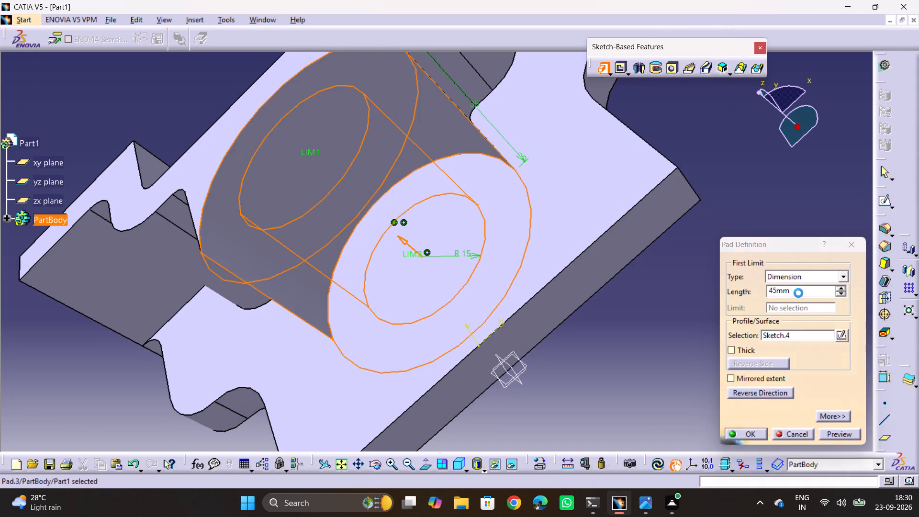
{"action": "left_click", "coordinate": [735, 346]}
Compare the boss, stepped wall and plate with drawing 13.jpg, and examine its front and side views of the legs.
{"action": "middle_click_drag", "start_coordinate": [640, 253], "coordinate": [539, 362]}
{"action": "left_click_drag", "start_coordinate": [633, 254], "coordinate": [539, 362]}
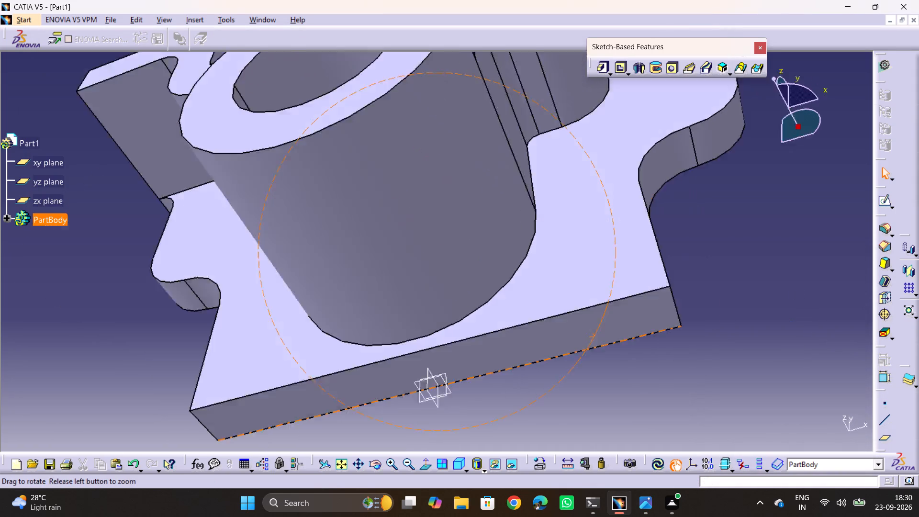
{"action": "left_click_drag", "start_coordinate": [539, 362], "coordinate": [459, 415]}
{"action": "middle_click_drag", "start_coordinate": [539, 362], "coordinate": [459, 415]}
{"action": "middle_click_drag", "start_coordinate": [602, 260], "coordinate": [370, 365]}
{"action": "middle_click_drag", "start_coordinate": [371, 280], "coordinate": [391, 234], "text": "ctrl"}
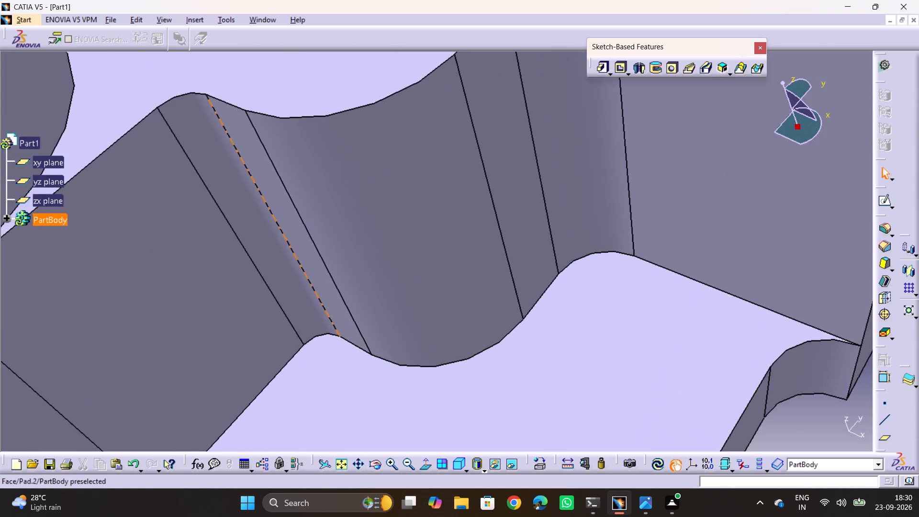
{"action": "middle_click_drag", "start_coordinate": [428, 283], "coordinate": [445, 334], "text": "ctrl"}
{"action": "key", "text": "alt+Tab"}
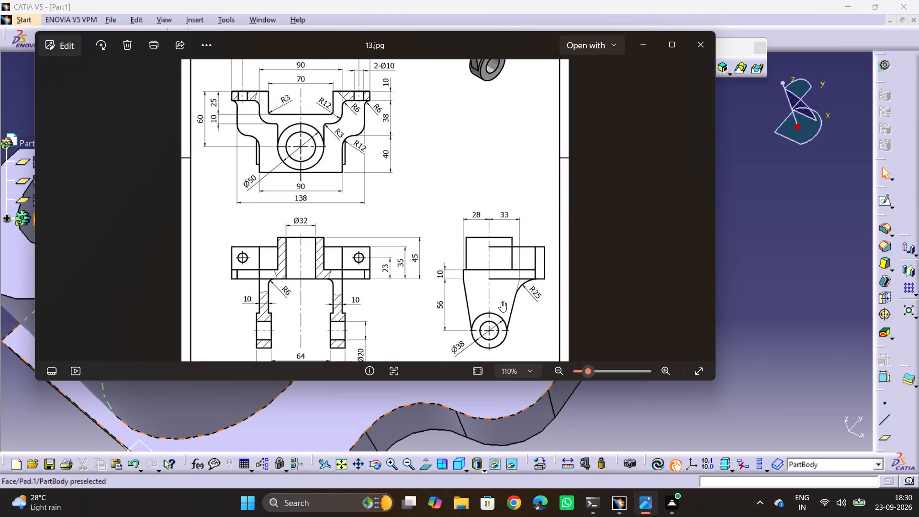
{"action": "middle_click_drag", "start_coordinate": [478, 230], "coordinate": [482, 322]}
{"action": "middle_click", "coordinate": [482, 322]}
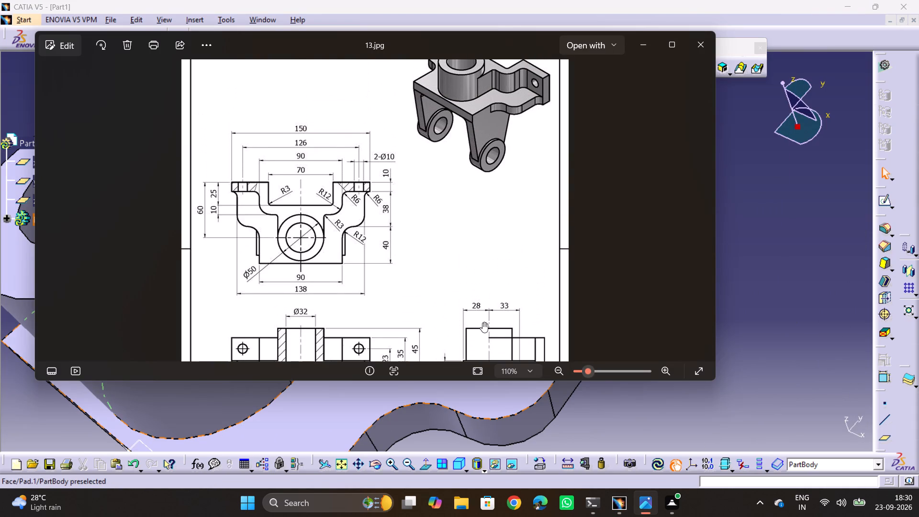
{"action": "middle_click_drag", "start_coordinate": [487, 234], "coordinate": [500, 285]}
{"action": "key", "text": "alt+Tab"}
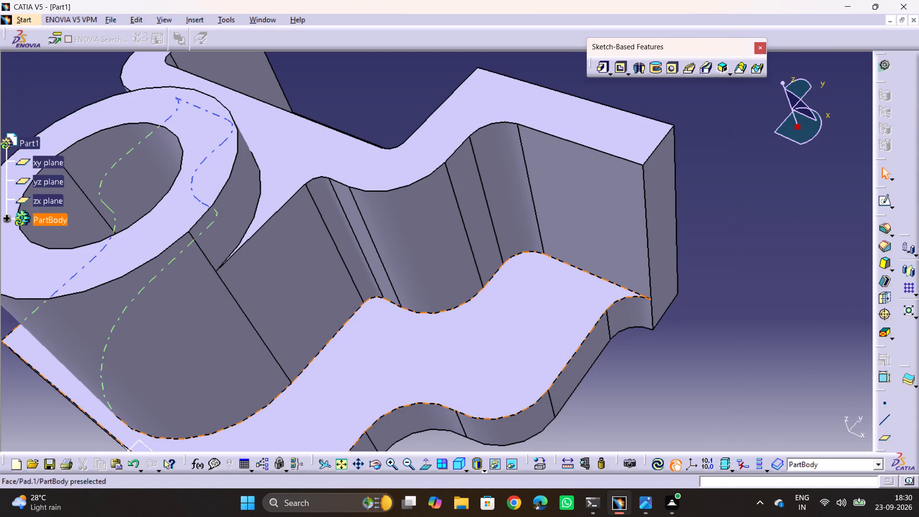
{"action": "key", "text": "alt+Tab"}
{"action": "middle_click_drag", "start_coordinate": [511, 211], "coordinate": [525, 139]}
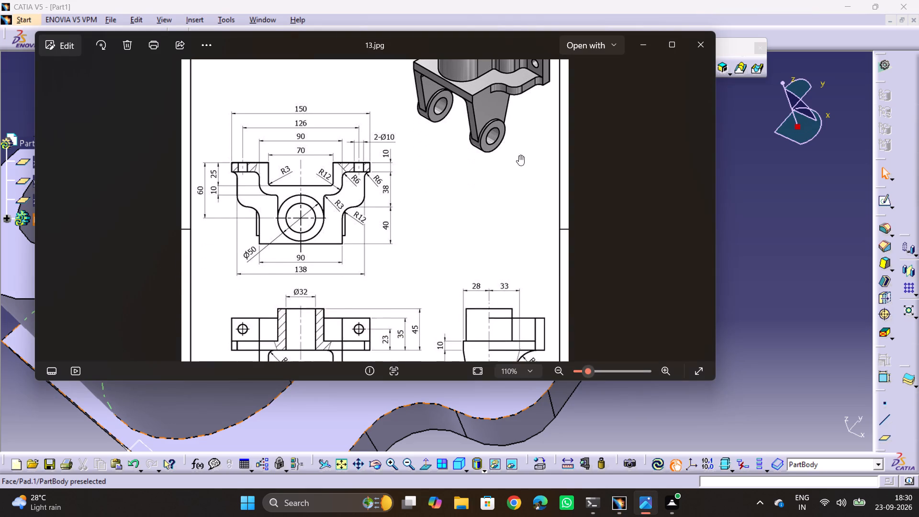
{"action": "middle_click_drag", "start_coordinate": [520, 165], "coordinate": [536, 249]}
{"action": "key", "text": "alt+Tab"}
{"action": "middle_click_drag", "start_coordinate": [571, 325], "coordinate": [666, 186]}
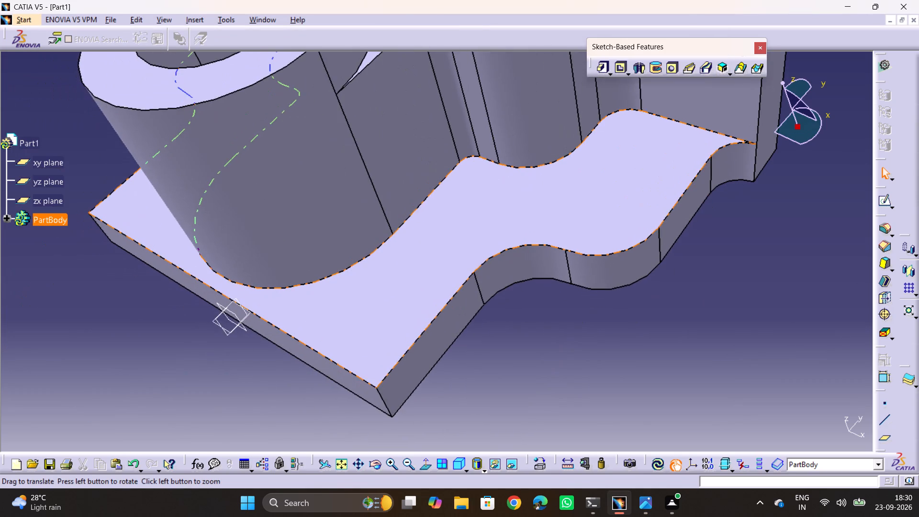
{"action": "key", "text": "alt+Tab"}
{"action": "middle_click_drag", "start_coordinate": [501, 261], "coordinate": [501, 157]}
{"action": "middle_click_drag", "start_coordinate": [484, 293], "coordinate": [497, 166]}
{"action": "middle_click_drag", "start_coordinate": [497, 164], "coordinate": [494, 156]}
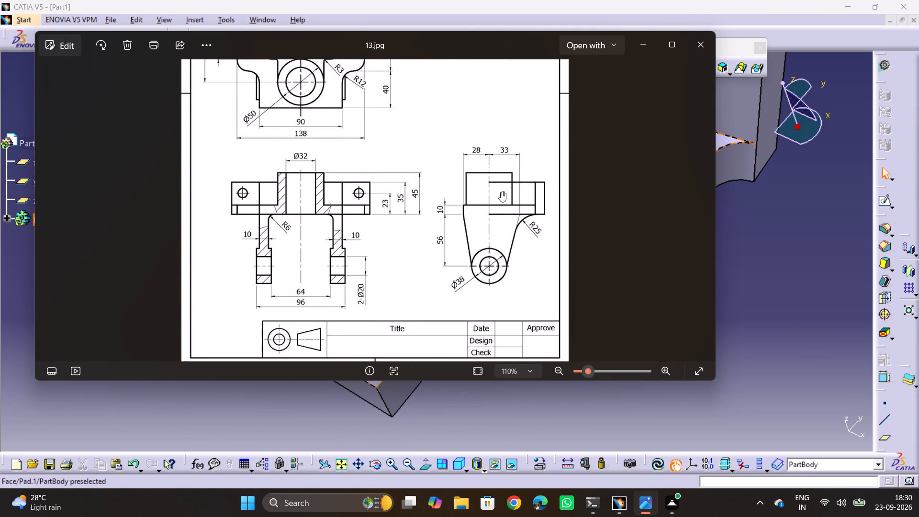
{"action": "middle_click_drag", "start_coordinate": [462, 258], "coordinate": [458, 225]}
{"action": "middle_click_drag", "start_coordinate": [517, 206], "coordinate": [520, 196]}
{"action": "middle_click_drag", "start_coordinate": [525, 206], "coordinate": [536, 244]}
{"action": "key", "text": "alt+Tab"}
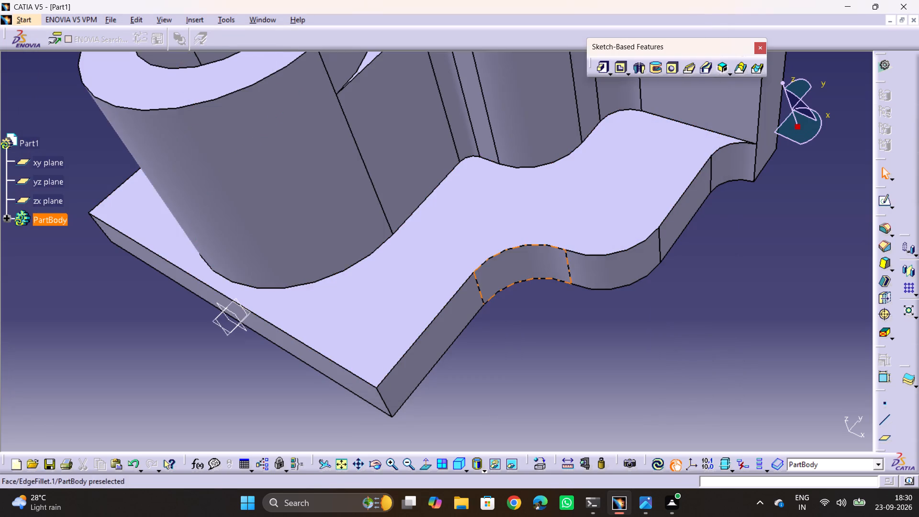
Start a new sketch on the plate's straight side face, between the front corner and the first curved fillet.
{"action": "middle_click_drag", "start_coordinate": [524, 252], "coordinate": [514, 172]}
{"action": "left_click", "coordinate": [422, 258]}
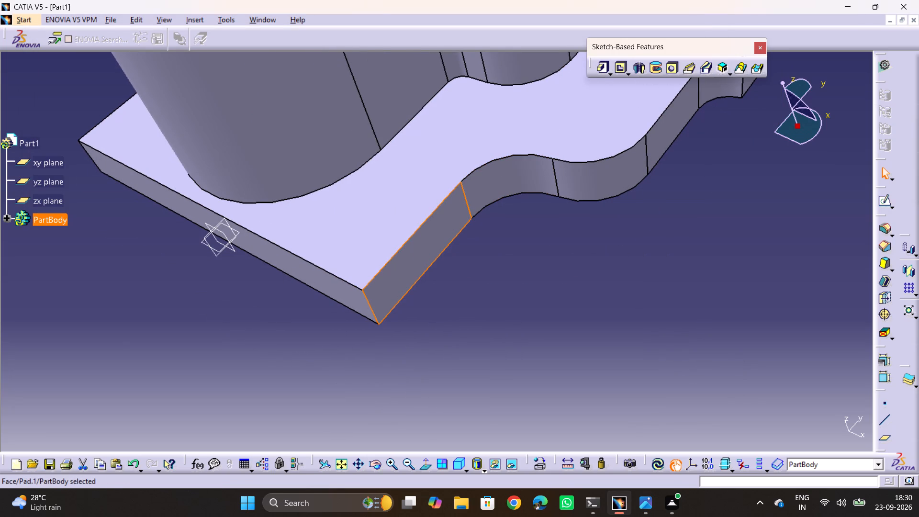
{"action": "left_click", "coordinate": [885, 204]}
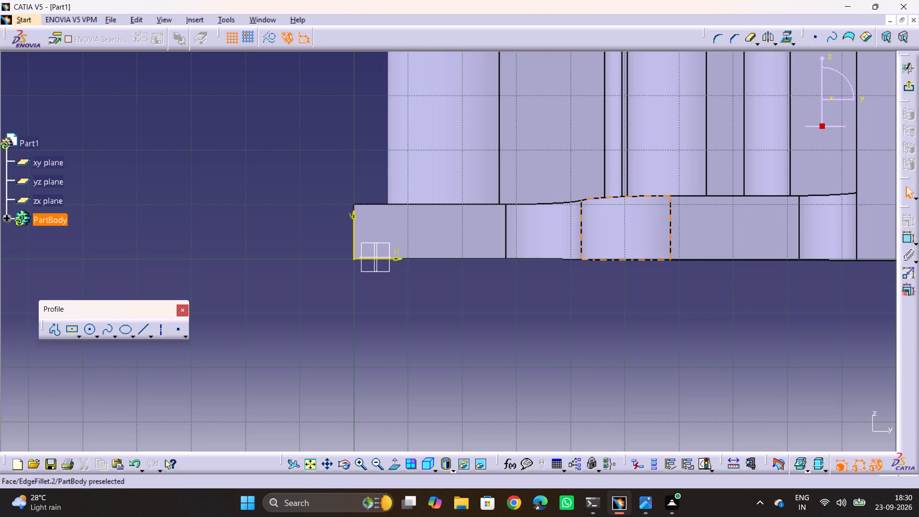
Examine the side view of the leg in drawing 13.jpg and compare it with the plate's side face seen square-on.
{"action": "key", "text": "alt+Tab"}
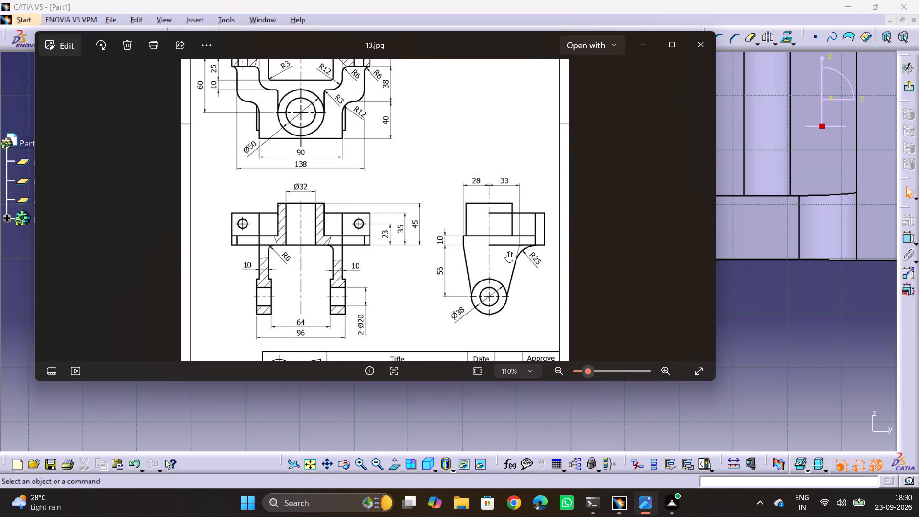
{"action": "key", "text": "alt+Tab"}
{"action": "key", "text": "alt+Tab"}
{"action": "key", "text": "alt+Tab"}
{"action": "middle_click_drag", "start_coordinate": [535, 295], "coordinate": [451, 363]}
{"action": "middle_click_drag", "start_coordinate": [489, 306], "coordinate": [484, 358], "text": "ctrl"}
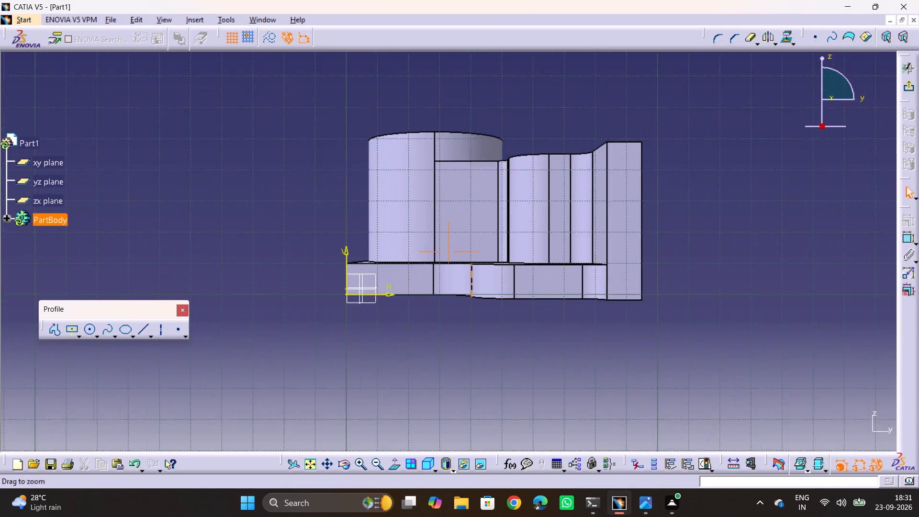
{"action": "middle_click_drag", "start_coordinate": [484, 358], "coordinate": [495, 299], "text": "ctrl"}
{"action": "middle_click_drag", "start_coordinate": [411, 330], "coordinate": [481, 309]}
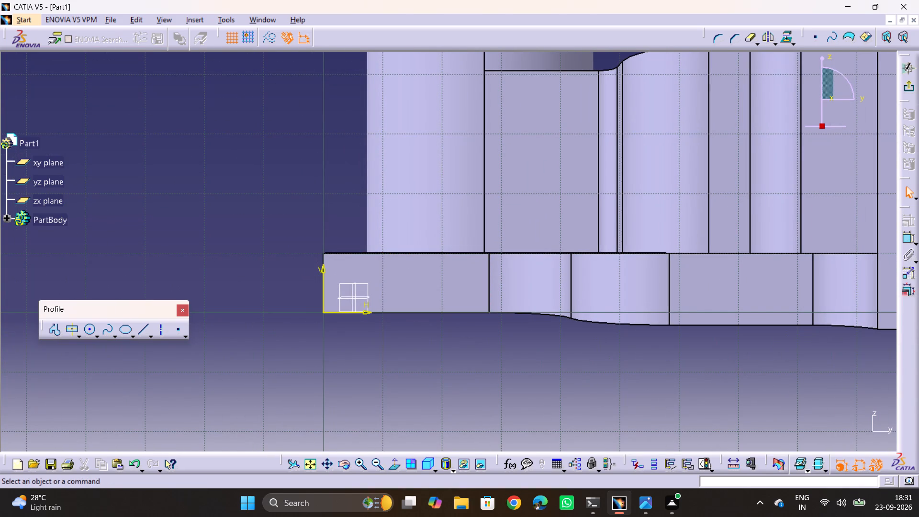
{"action": "left_click", "coordinate": [307, 466]}
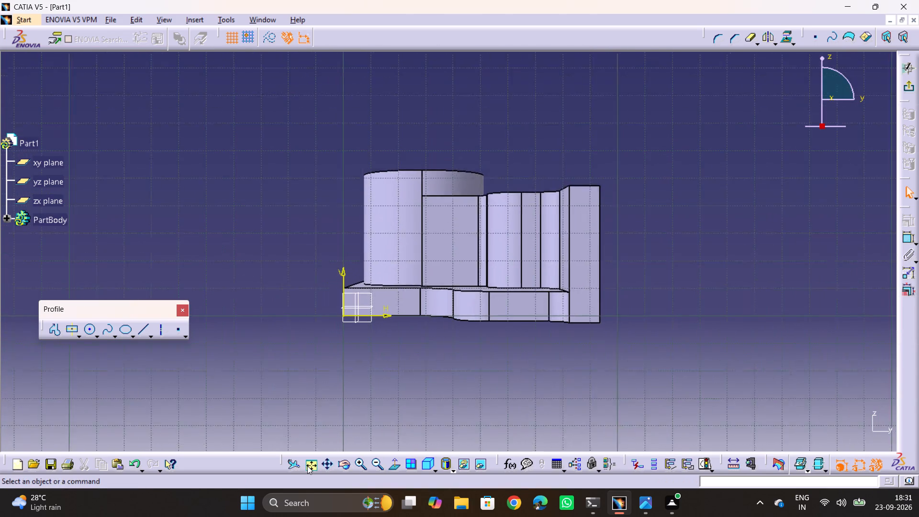
{"action": "left_click", "coordinate": [398, 469]}
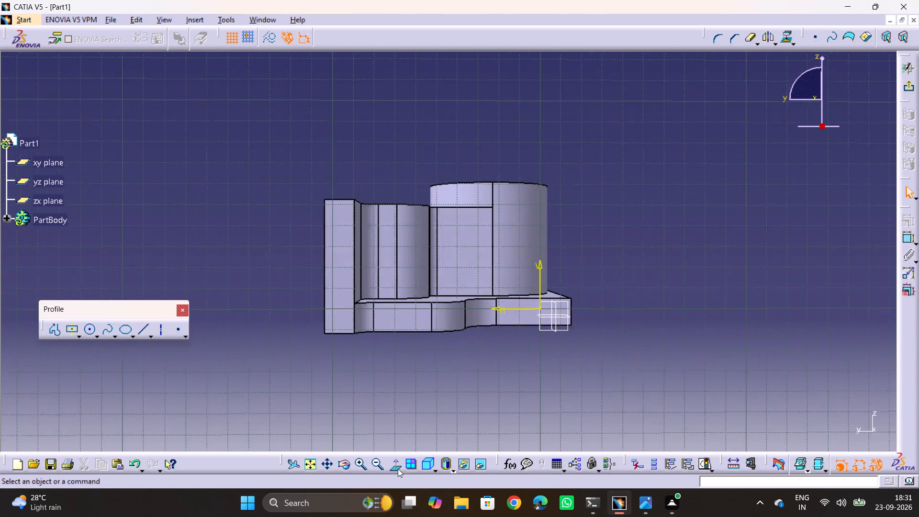
{"action": "left_click", "coordinate": [398, 469]}
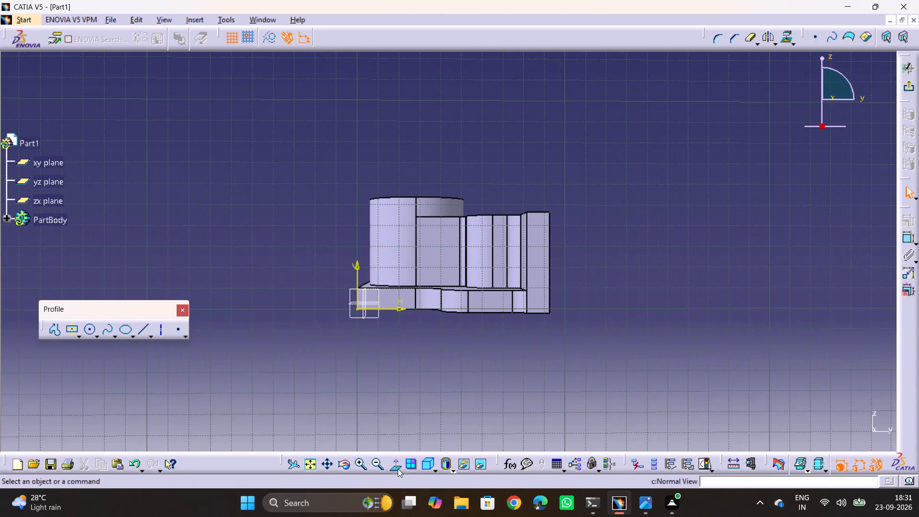
{"action": "left_click", "coordinate": [317, 459]}
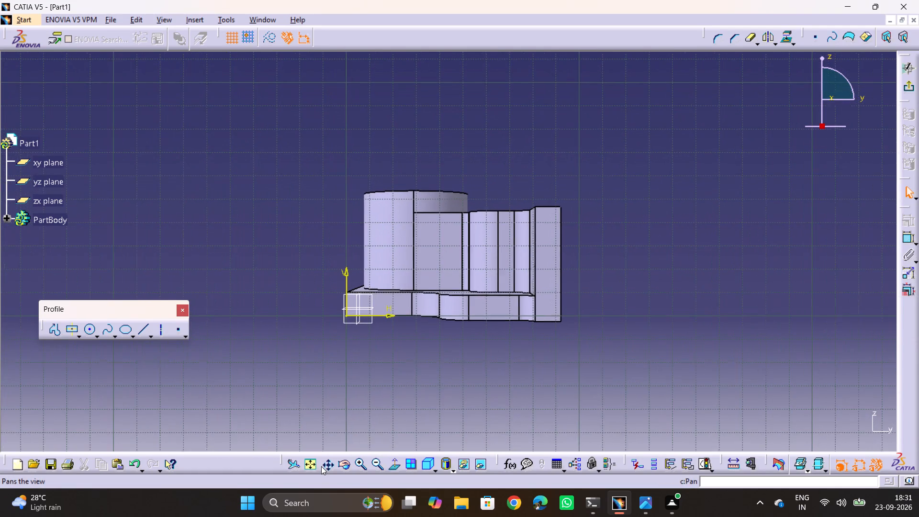
{"action": "left_click", "coordinate": [328, 468]}
{"action": "left_click", "coordinate": [314, 466]}
{"action": "left_click", "coordinate": [395, 397]}
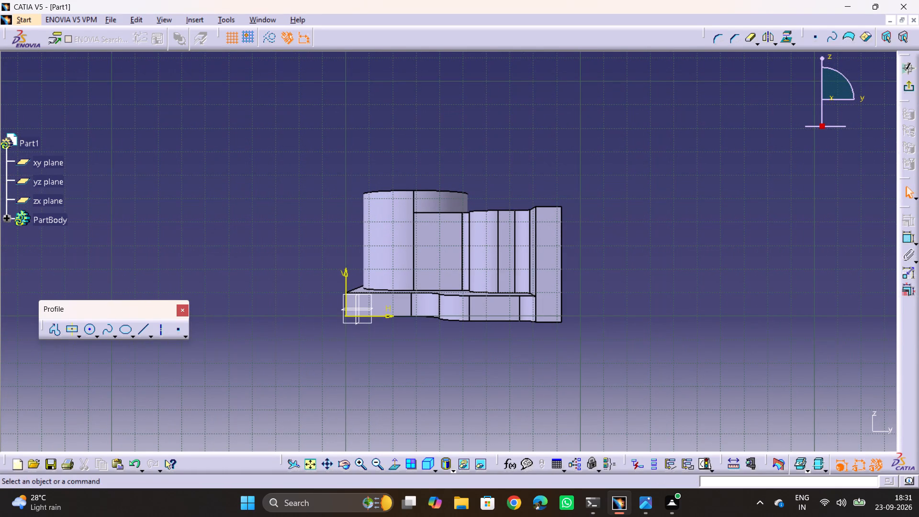
{"action": "middle_click_drag", "start_coordinate": [434, 424], "coordinate": [458, 343]}
{"action": "middle_click_drag", "start_coordinate": [443, 289], "coordinate": [441, 171], "text": "ctrl"}
{"action": "middle_click_drag", "start_coordinate": [424, 173], "coordinate": [448, 273]}
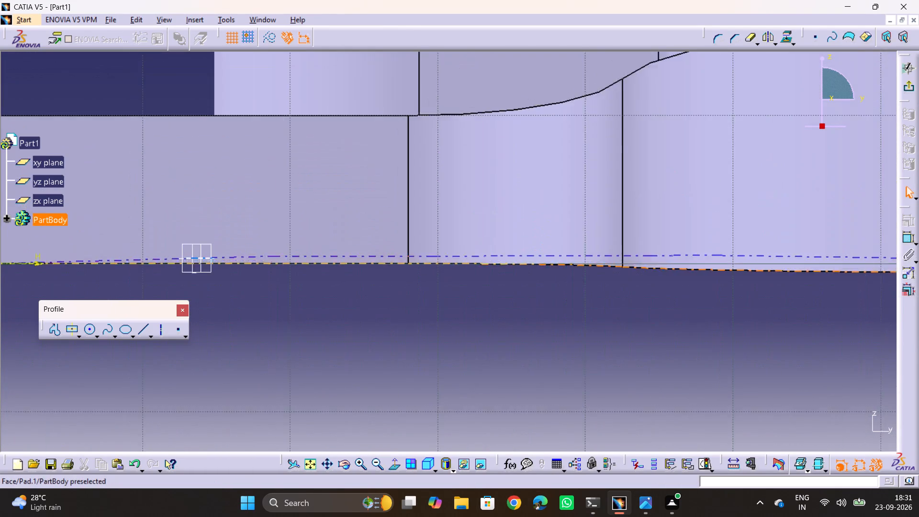
{"action": "middle_click_drag", "start_coordinate": [448, 273], "coordinate": [473, 306]}
{"action": "middle_click_drag", "start_coordinate": [480, 290], "coordinate": [477, 340], "text": "ctrl"}
{"action": "key", "text": "alt+Tab"}
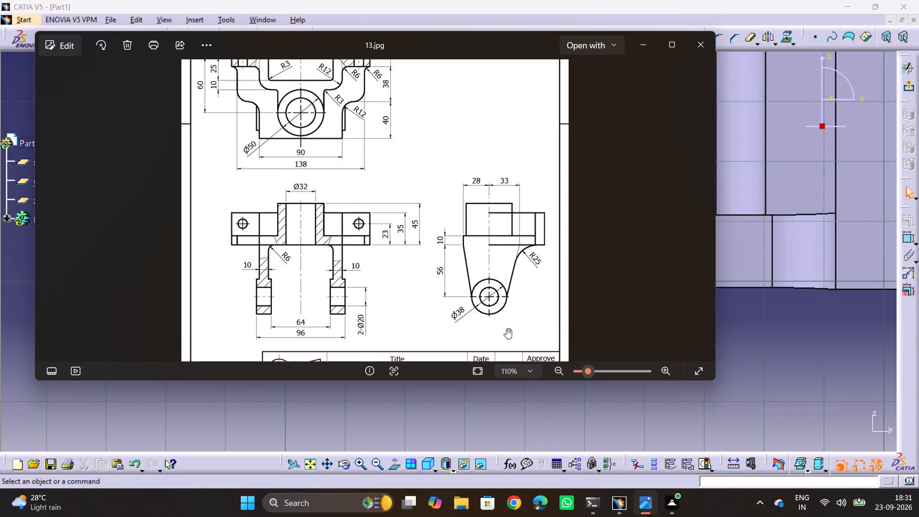
{"action": "key", "text": "alt+Tab"}
Start a circle in the side-face sketch for the leg's round lower end, consulting drawing 13.jpg.
{"action": "middle_click_drag", "start_coordinate": [487, 282], "coordinate": [487, 314], "text": "ctrl"}
{"action": "middle_click_drag", "start_coordinate": [487, 314], "coordinate": [484, 305]}
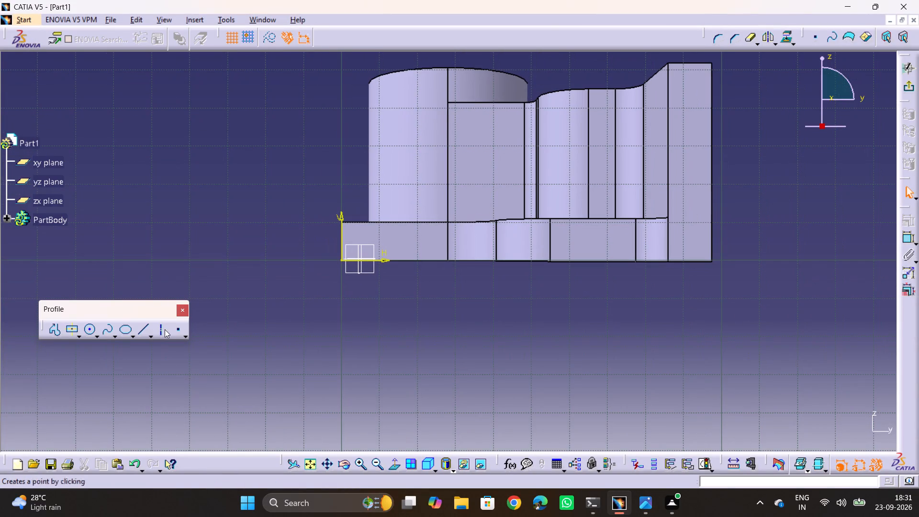
{"action": "left_click", "coordinate": [93, 335]}
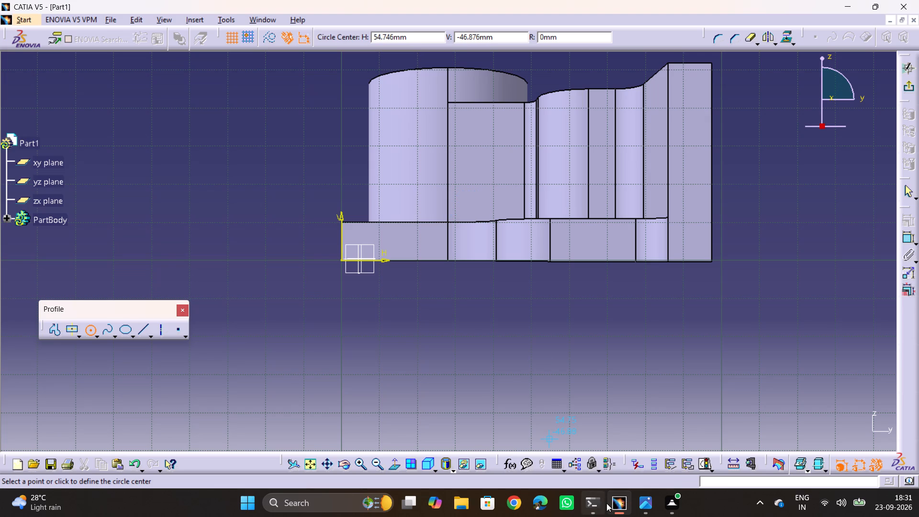
{"action": "left_click", "coordinate": [661, 509]}
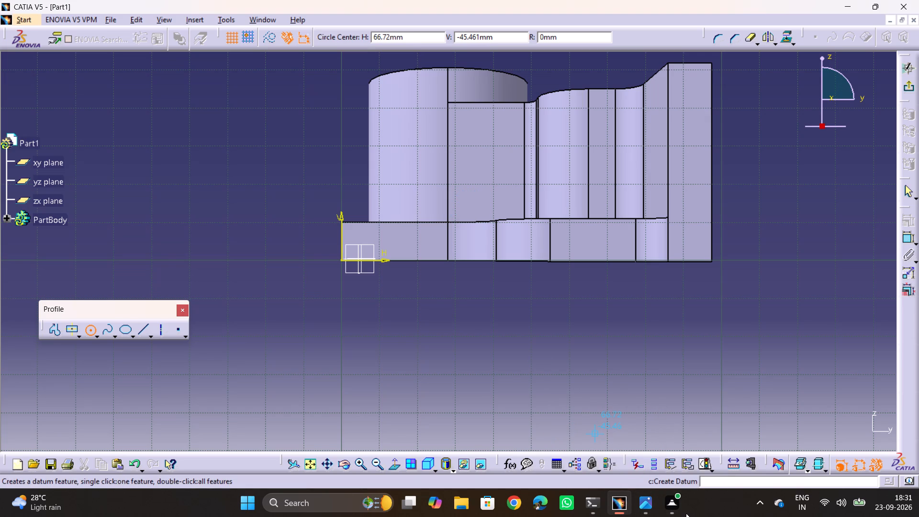
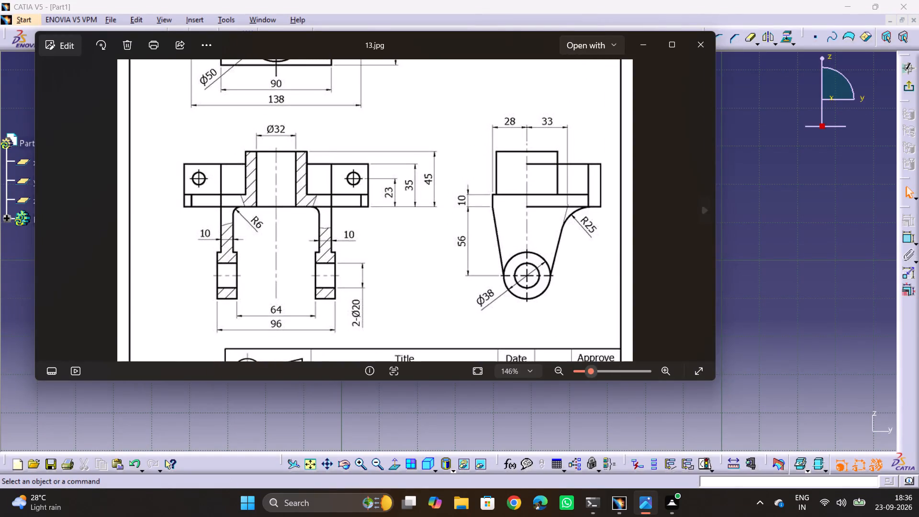
Sketch a circle of about 18 mm radius below the plate, centred about 29 mm along and 38 mm down from the sketch origin.
{"action": "key", "text": "alt+Tab"}
{"action": "middle_click_drag", "start_coordinate": [639, 249], "coordinate": [638, 292]}
{"action": "middle_click_drag", "start_coordinate": [466, 309], "coordinate": [498, 248]}
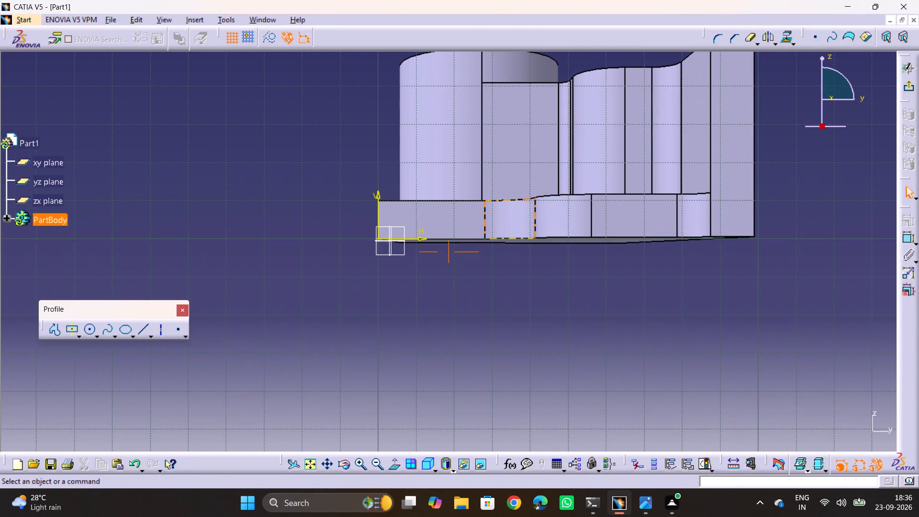
{"action": "left_click", "coordinate": [482, 158]}
{"action": "middle_click_drag", "start_coordinate": [482, 158], "coordinate": [468, 203]}
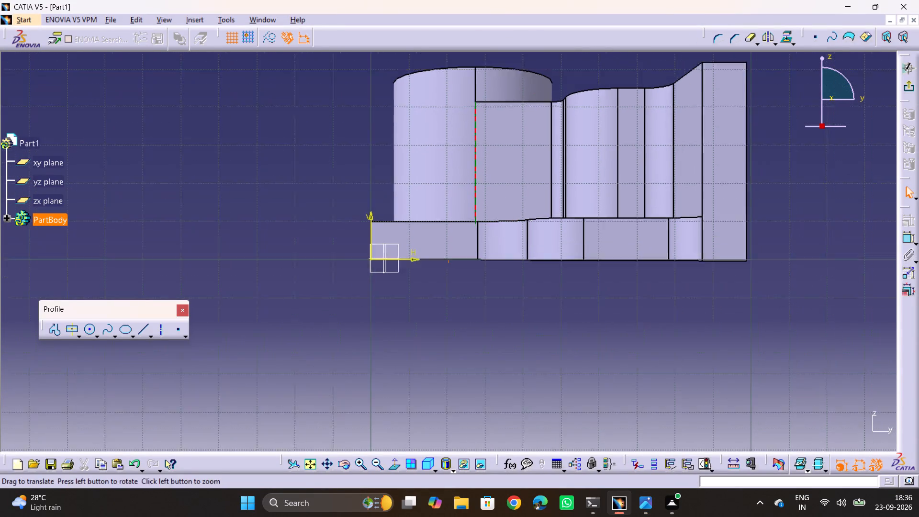
{"action": "middle_click_drag", "start_coordinate": [468, 203], "coordinate": [478, 214]}
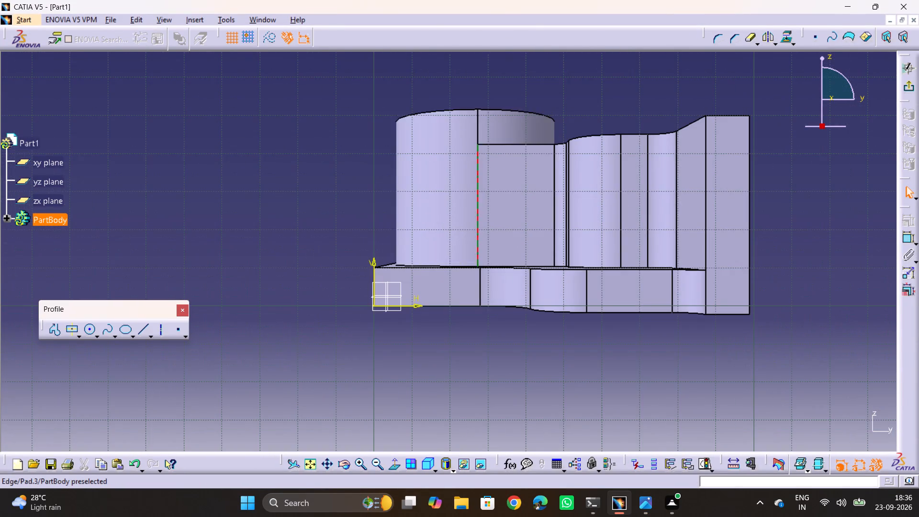
{"action": "middle_click_drag", "start_coordinate": [455, 337], "coordinate": [455, 292]}
{"action": "left_click", "coordinate": [88, 325]}
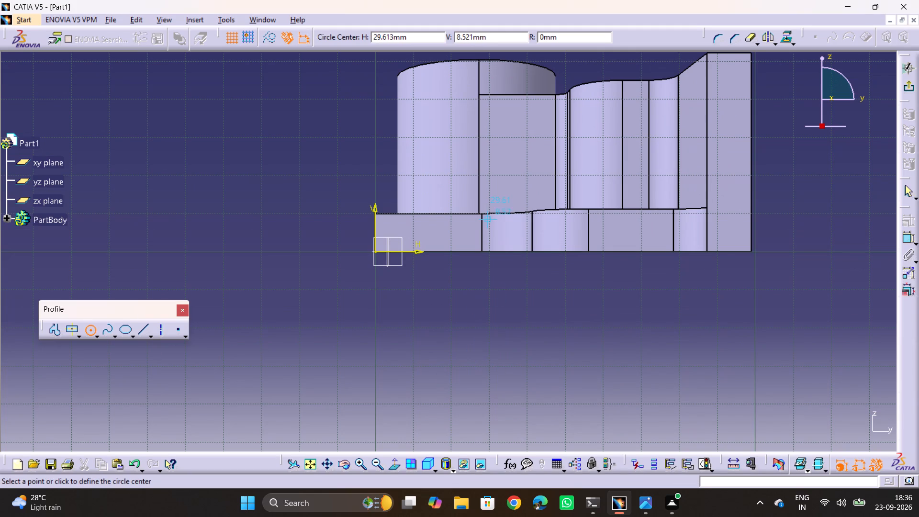
{"action": "left_click", "coordinate": [483, 396]}
{"action": "left_click", "coordinate": [490, 326]}
{"action": "middle_click_drag", "start_coordinate": [609, 365], "coordinate": [589, 320]}
{"action": "left_click", "coordinate": [584, 331]}
{"action": "middle_click", "coordinate": [564, 271]}
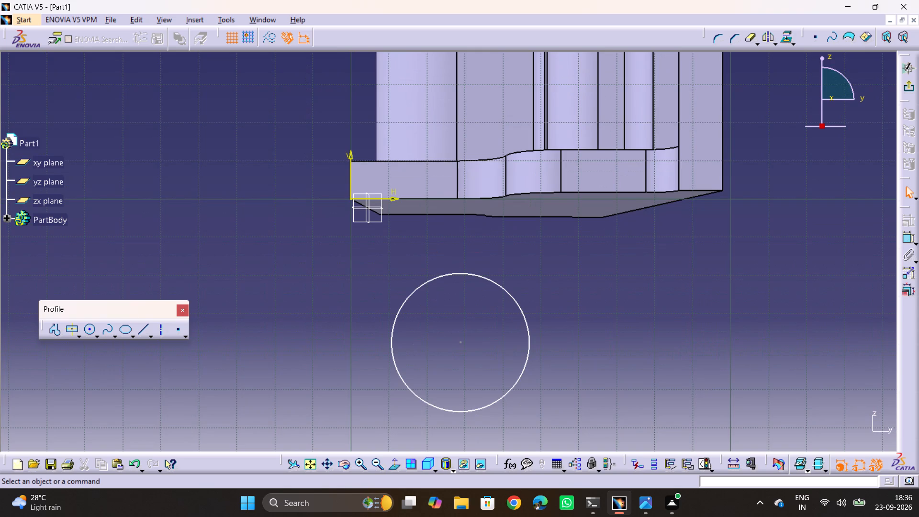
Dimension the circle's centre horizontally from the vertical sketch axis at the plate's front end and set the distance to 28 mm.
{"action": "key", "text": "alt+Tab"}
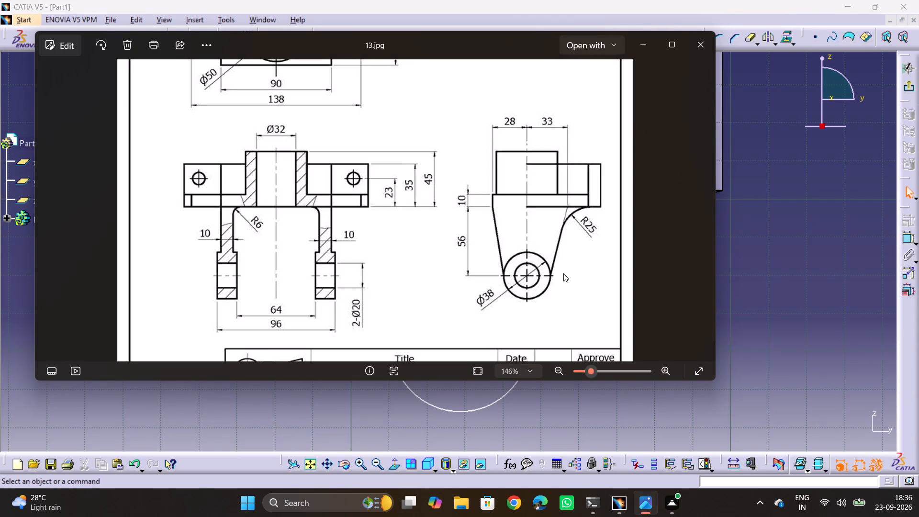
{"action": "key", "text": "alt+Tab"}
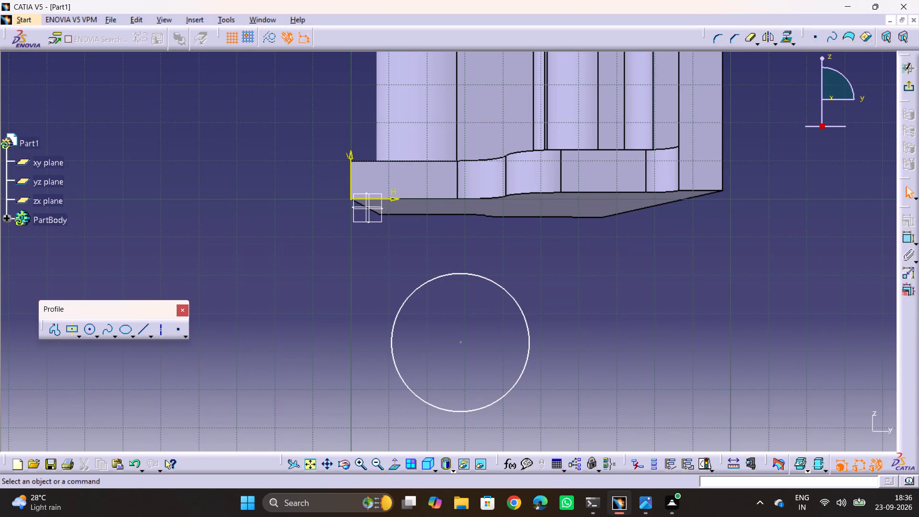
{"action": "left_click", "coordinate": [904, 239]}
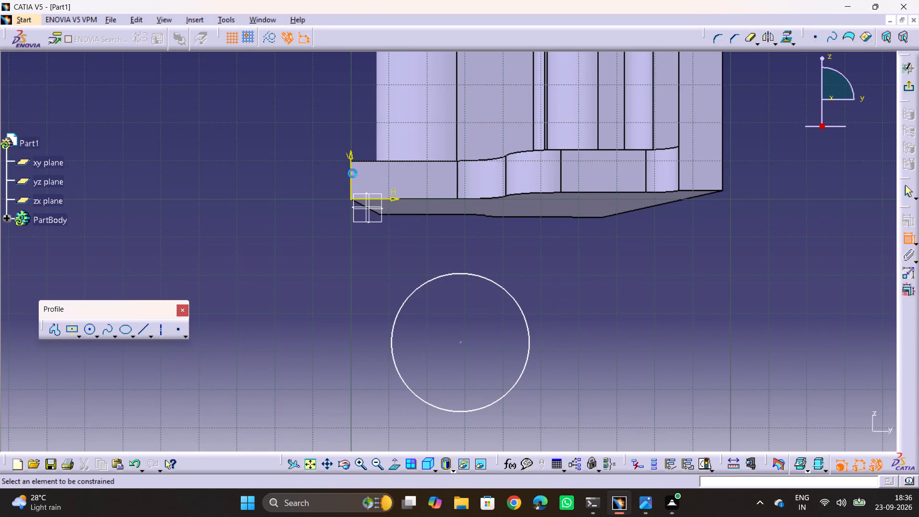
{"action": "left_click", "coordinate": [349, 180]}
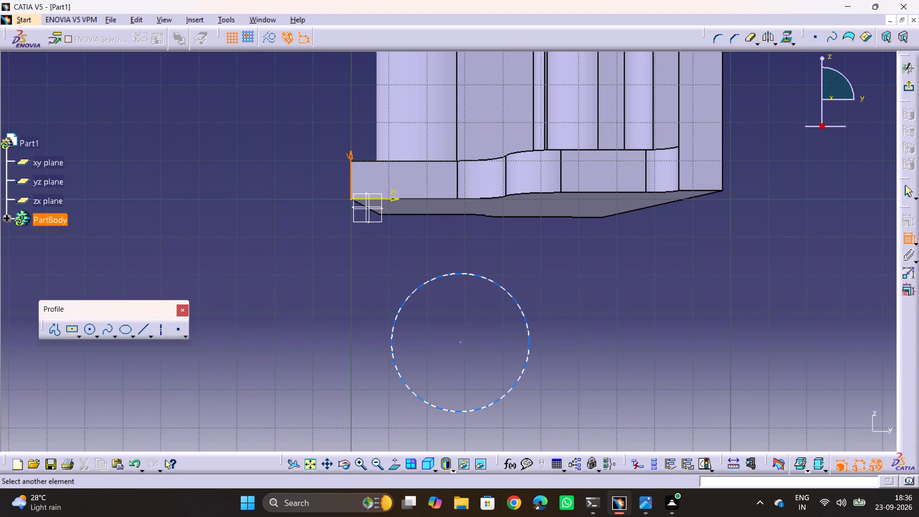
{"action": "left_click", "coordinate": [463, 342]}
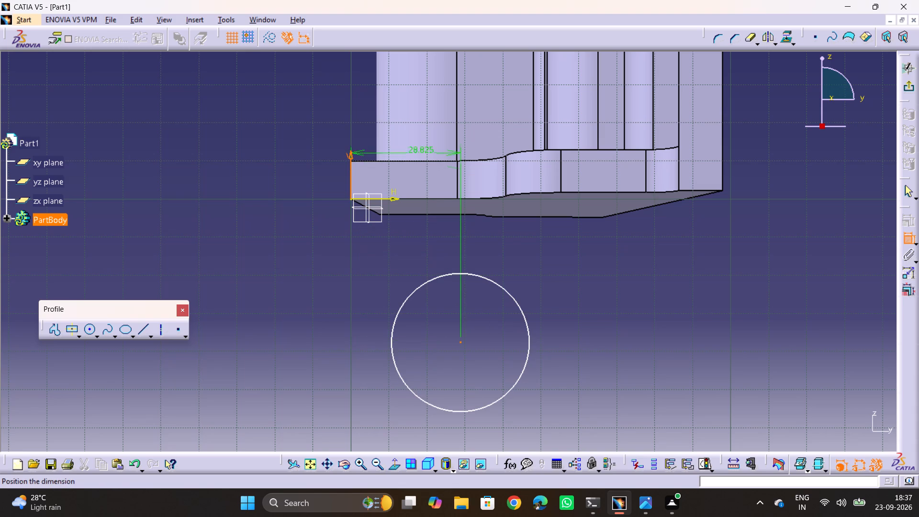
{"action": "left_click", "coordinate": [398, 135]}
{"action": "double_click", "coordinate": [398, 132]}
{"action": "type", "text": "28"}
{"action": "key", "text": "Return"}
{"action": "left_click", "coordinate": [589, 272]}
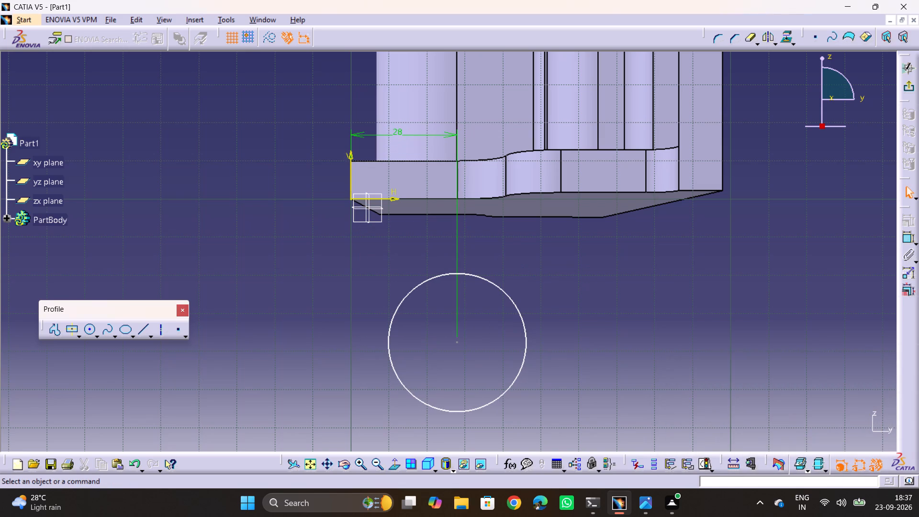
Check the round end's size in drawing 13.jpg and constrain the circle's radius to 19 mm.
{"action": "key", "text": "alt+Tab"}
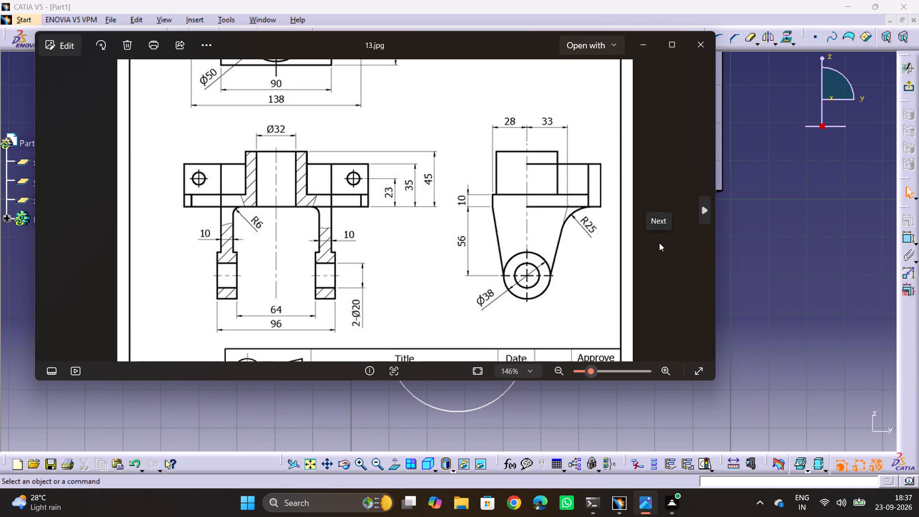
{"action": "key", "text": "alt+Tab"}
{"action": "middle_click_drag", "start_coordinate": [657, 278], "coordinate": [658, 259]}
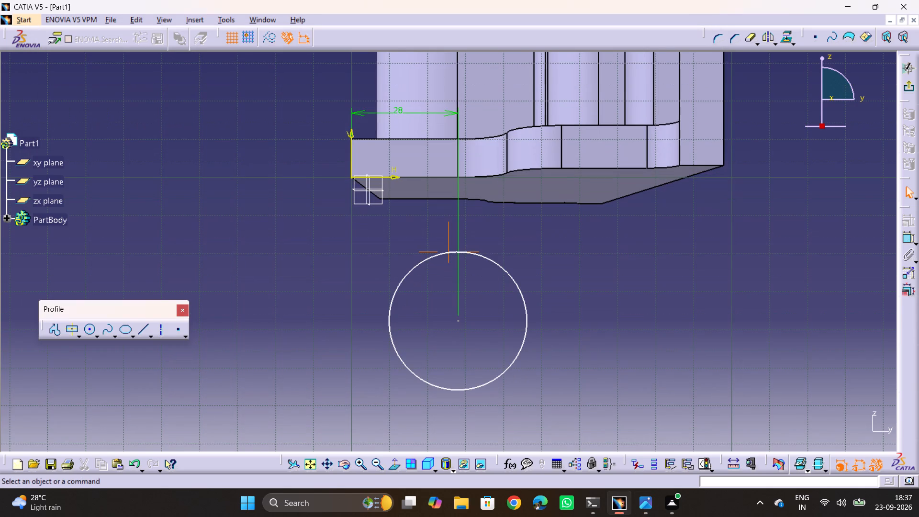
{"action": "key", "text": "alt+Tab"}
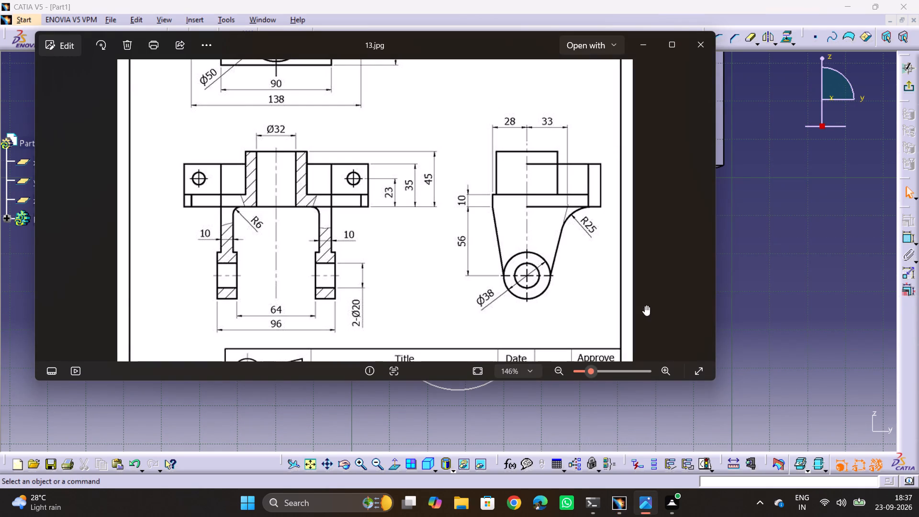
{"action": "key", "text": "alt+Tab"}
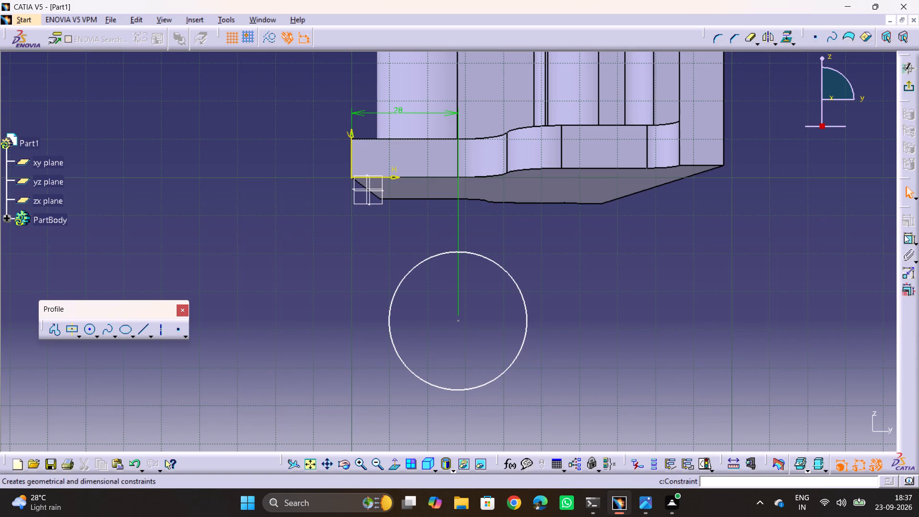
{"action": "left_click", "coordinate": [904, 235]}
{"action": "left_click", "coordinate": [520, 351]}
{"action": "left_click", "coordinate": [474, 354]}
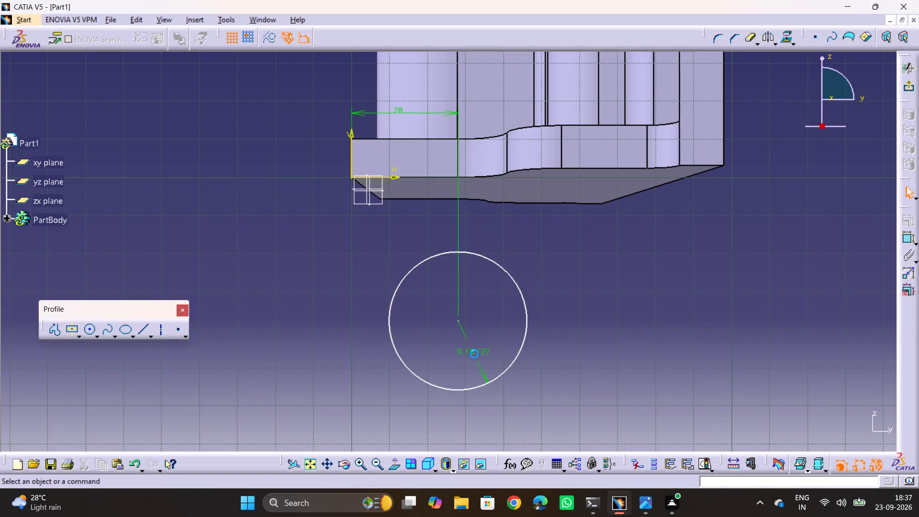
{"action": "double_click", "coordinate": [474, 349]}
{"action": "key", "text": "1"}
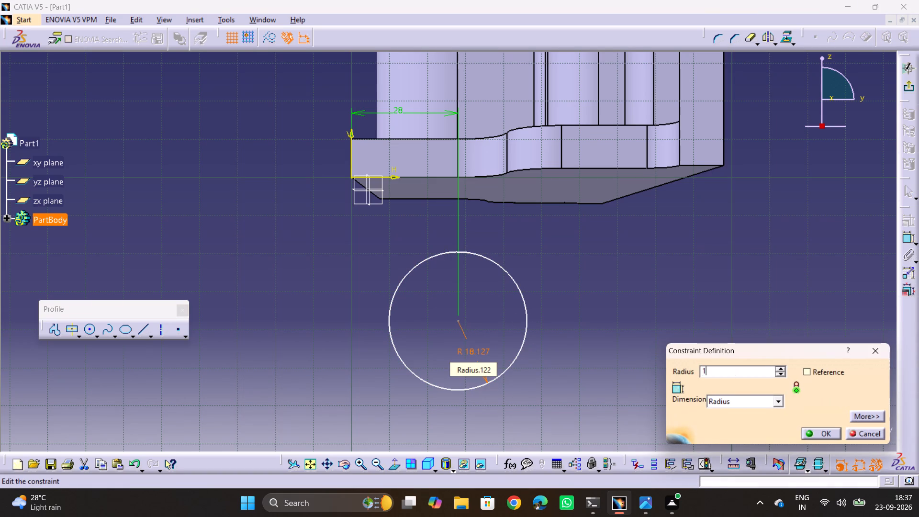
{"action": "key", "text": "9"}
{"action": "key", "text": "Return"}
{"action": "left_click", "coordinate": [593, 342]}
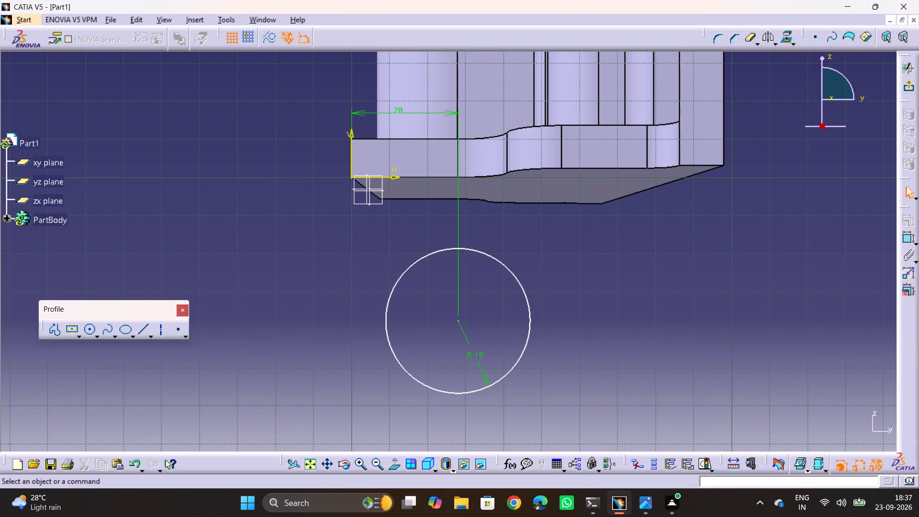
Draw a line about 43 mm long from the sketch origin at the plate's lower front corner, tangent to the circle's near side.
{"action": "left_click", "coordinate": [138, 333]}
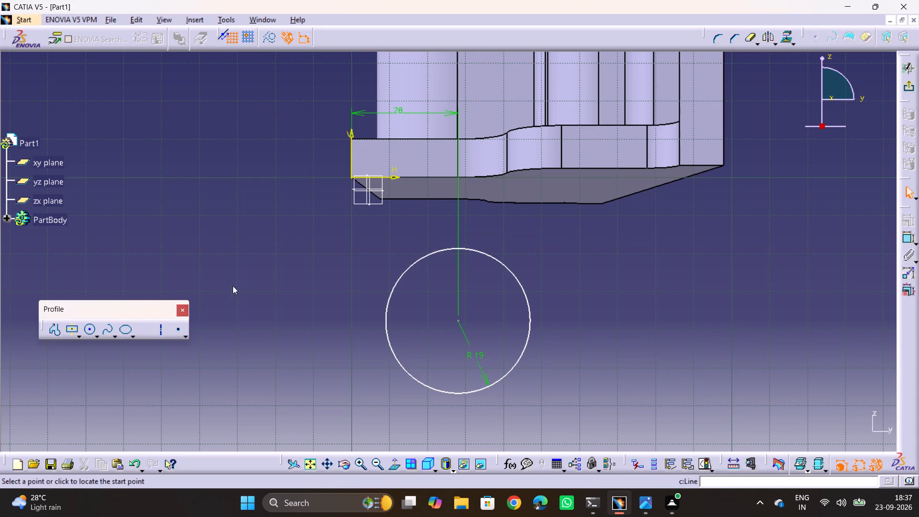
{"action": "left_click", "coordinate": [350, 176]}
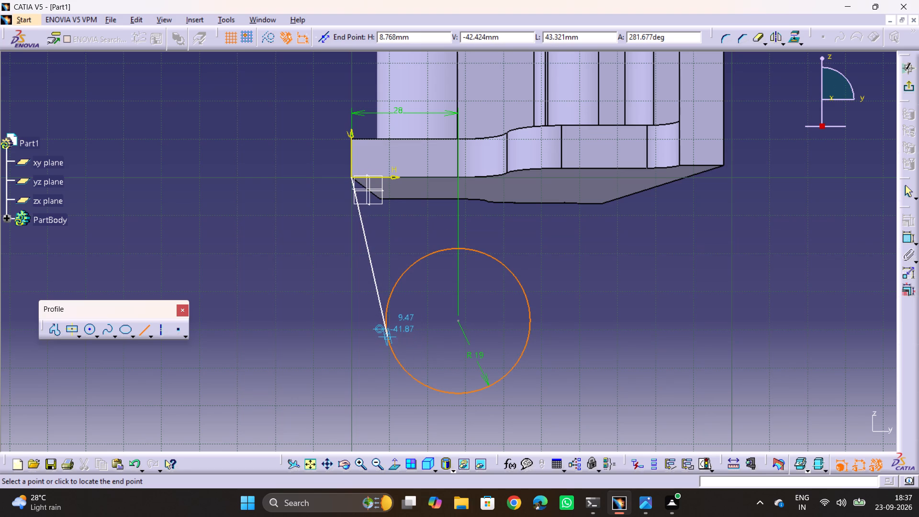
{"action": "left_click", "coordinate": [385, 333]}
{"action": "left_click", "coordinate": [735, 331]}
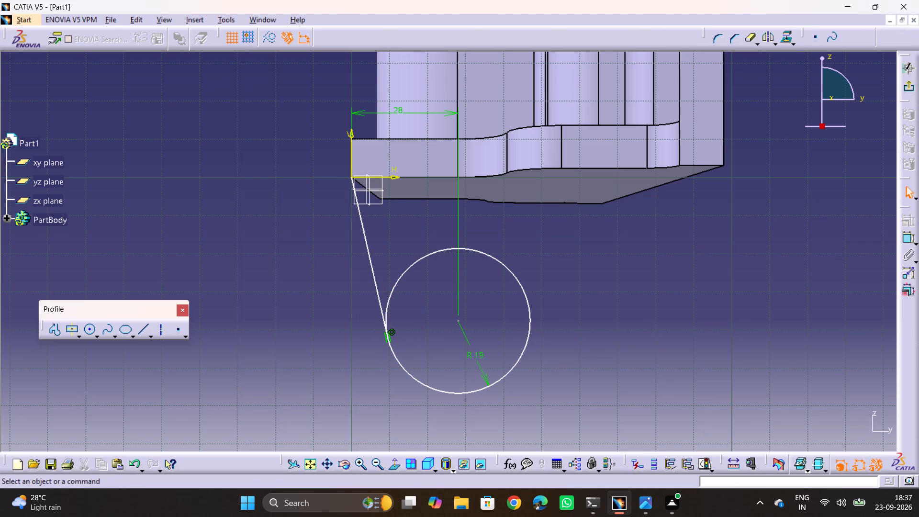
Draw a second line about 43 mm long, tangent from the circle's opposite side to the plate's bottom edge, about 56 mm from the origin.
{"action": "middle_click_drag", "start_coordinate": [644, 283], "coordinate": [639, 303]}
{"action": "middle_click_drag", "start_coordinate": [549, 194], "coordinate": [549, 246]}
{"action": "left_click_drag", "start_coordinate": [549, 194], "coordinate": [549, 246]}
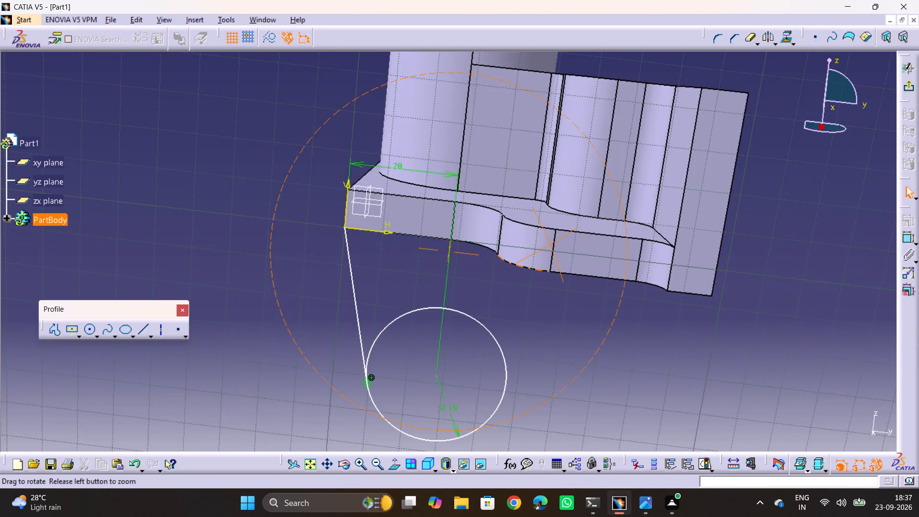
{"action": "middle_click_drag", "start_coordinate": [549, 246], "coordinate": [545, 232]}
{"action": "left_click_drag", "start_coordinate": [549, 246], "coordinate": [544, 232]}
{"action": "left_click", "coordinate": [314, 468]}
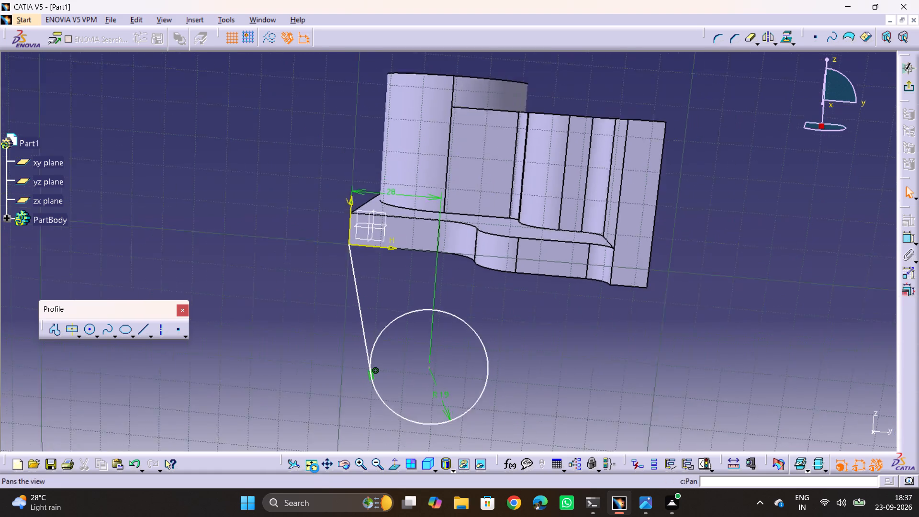
{"action": "left_click", "coordinate": [392, 463]}
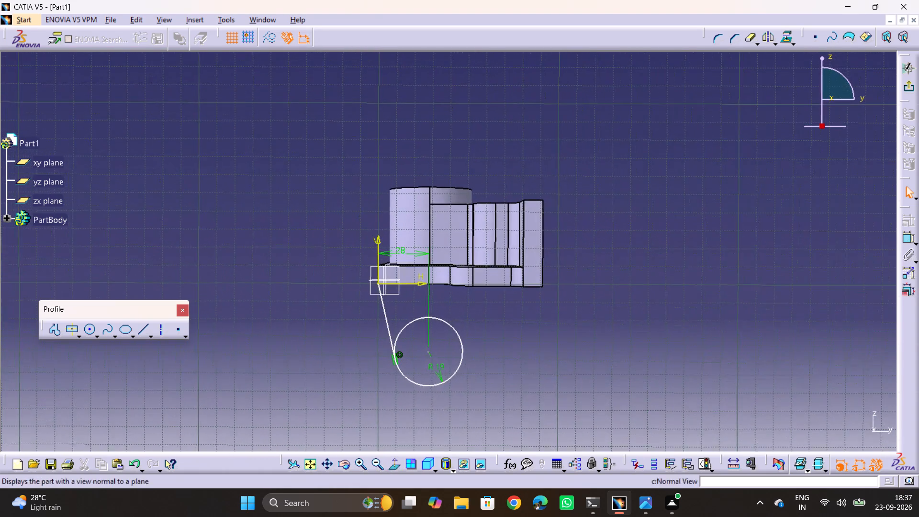
{"action": "middle_click_drag", "start_coordinate": [459, 312], "coordinate": [483, 260], "text": "ctrl"}
{"action": "middle_click_drag", "start_coordinate": [497, 321], "coordinate": [498, 270]}
{"action": "left_click", "coordinate": [508, 338]}
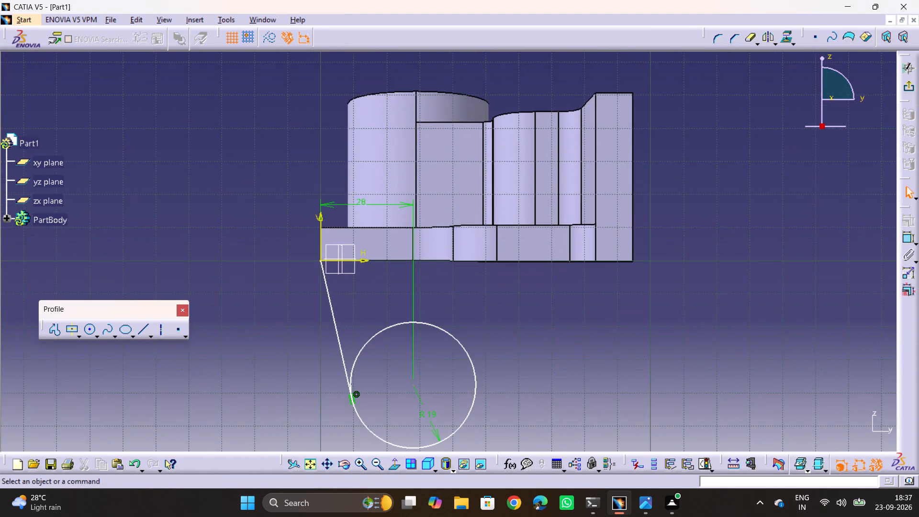
{"action": "middle_click_drag", "start_coordinate": [501, 345], "coordinate": [499, 333]}
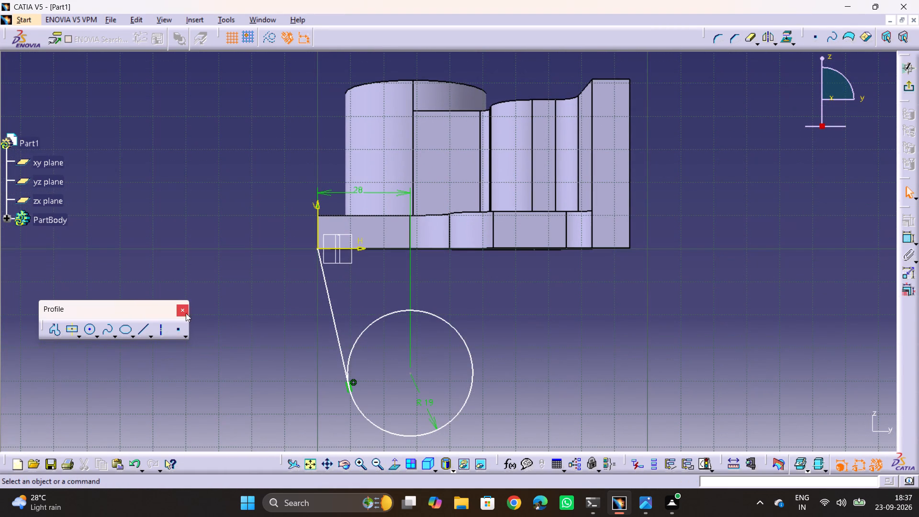
{"action": "left_click", "coordinate": [148, 333]}
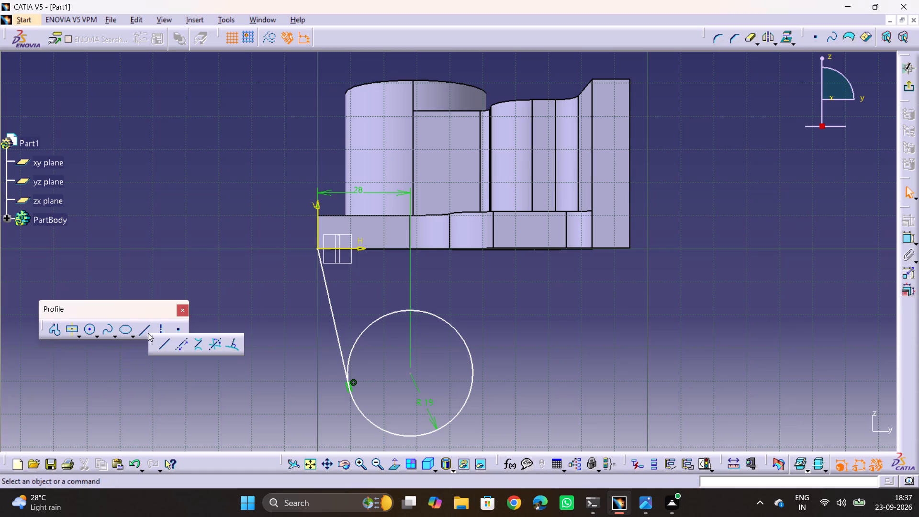
{"action": "left_click", "coordinate": [165, 340]}
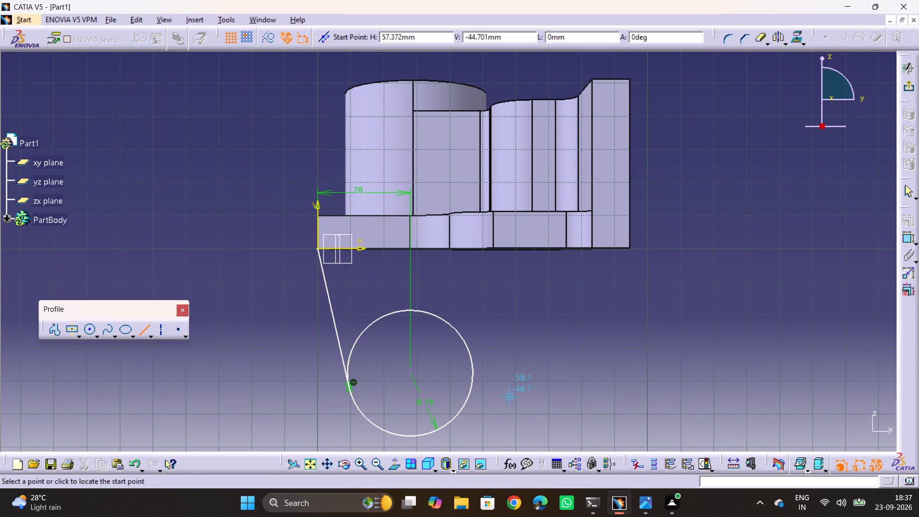
{"action": "left_click", "coordinate": [471, 388]}
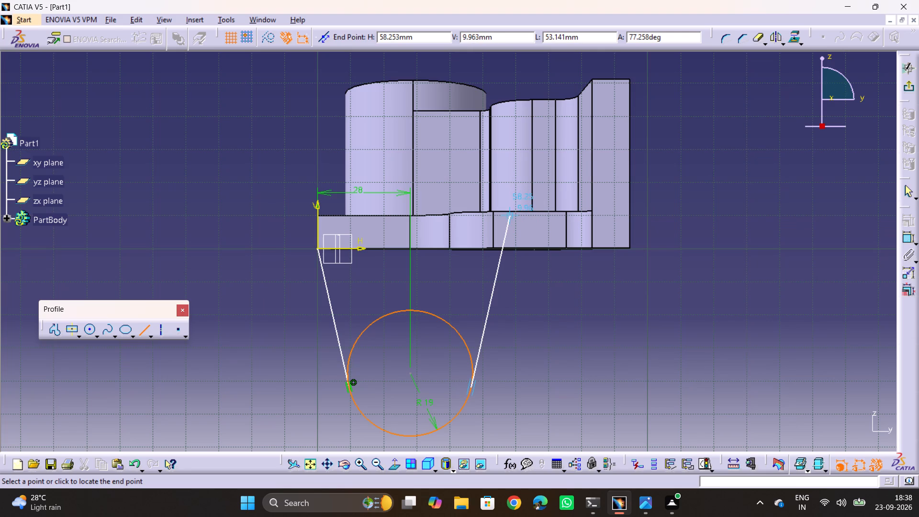
{"action": "key", "text": "alt+Tab"}
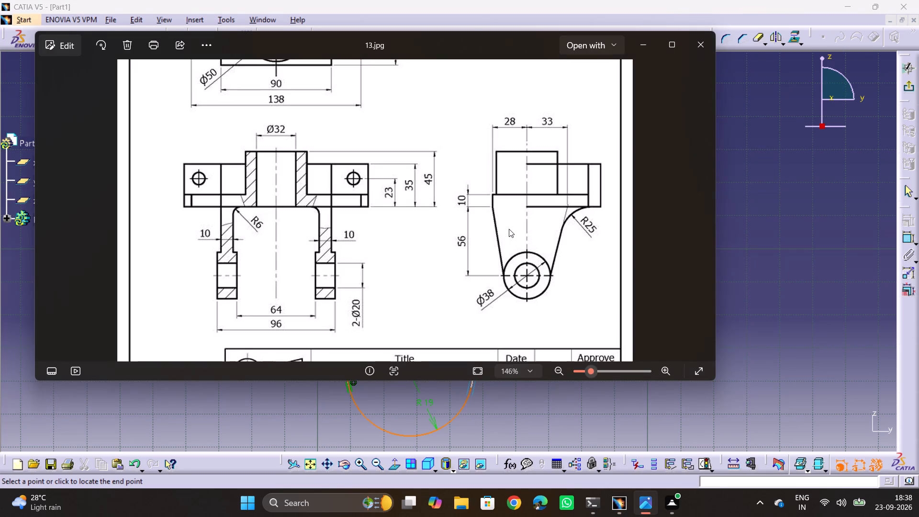
{"action": "key", "text": "alt+Tab"}
{"action": "key", "text": "alt+Tab"}
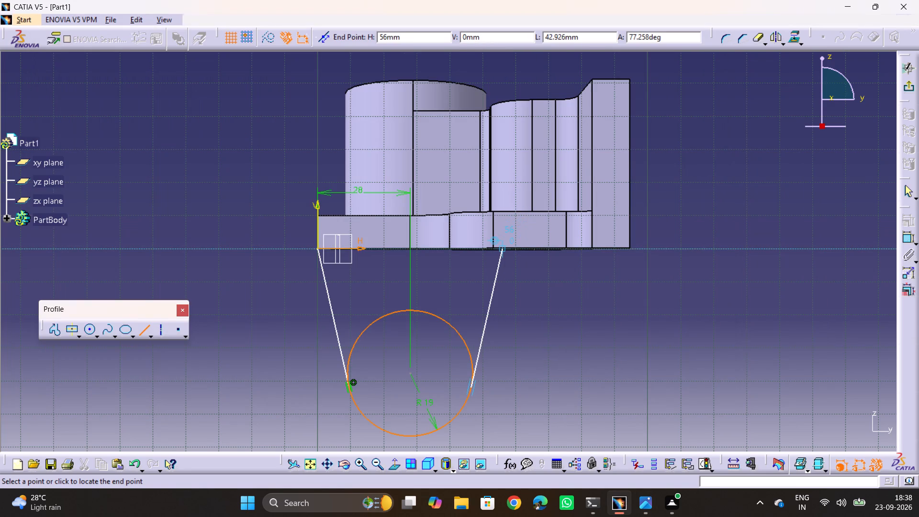
{"action": "key", "text": "alt+Tab"}
{"action": "left_click", "coordinate": [507, 247]}
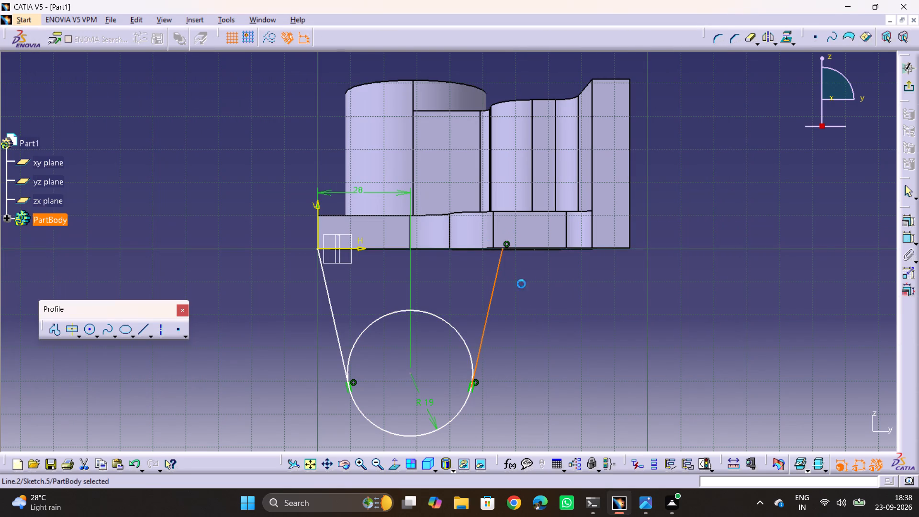
{"action": "left_click", "coordinate": [549, 323]}
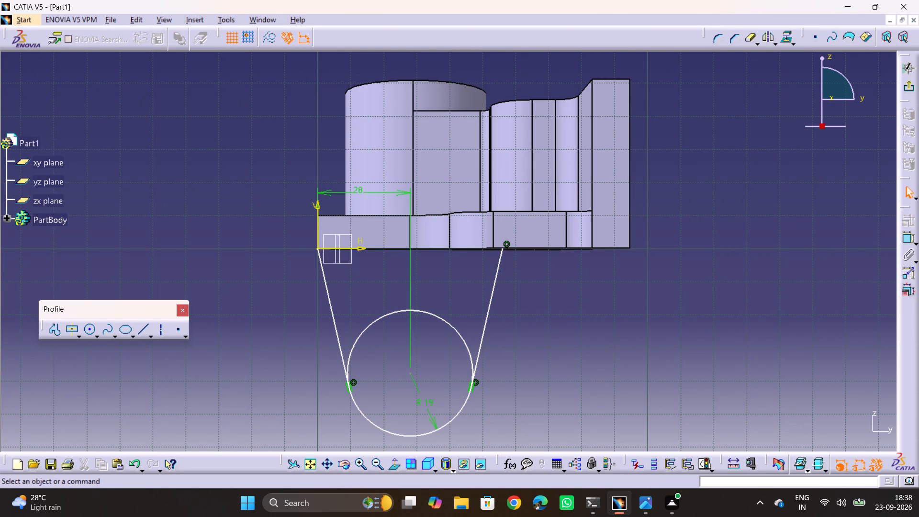
Dimension the second tangent line's upper endpoint horizontally from the vertical sketch axis, check drawing 13.jpg, and set the distance to 61 mm.
{"action": "left_click", "coordinate": [910, 236]}
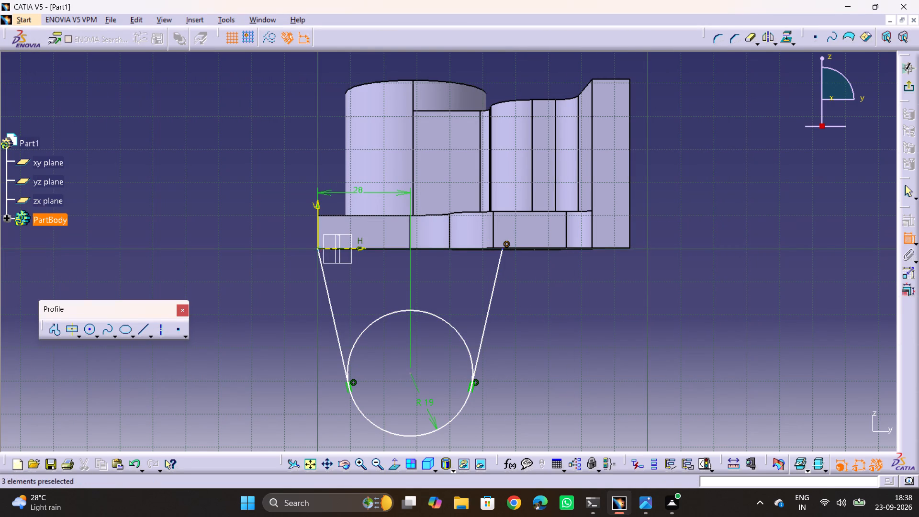
{"action": "left_click", "coordinate": [503, 249]}
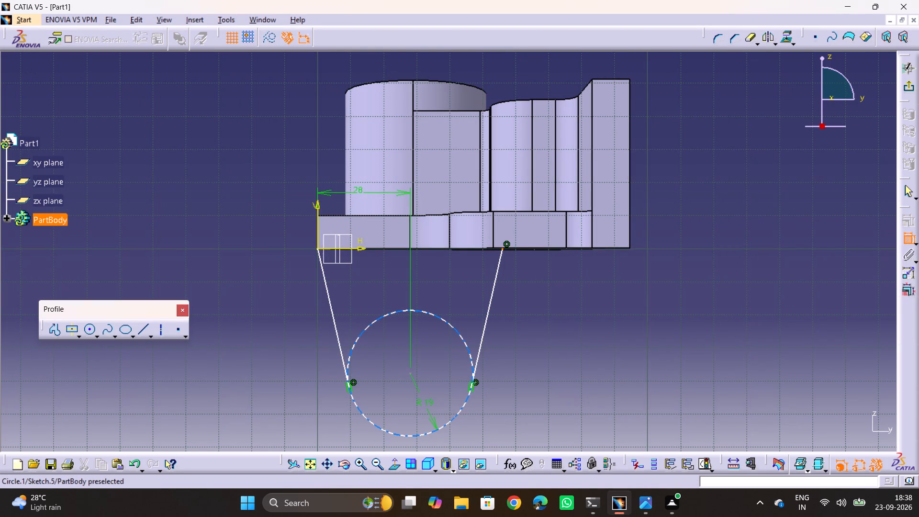
{"action": "left_click", "coordinate": [318, 206]}
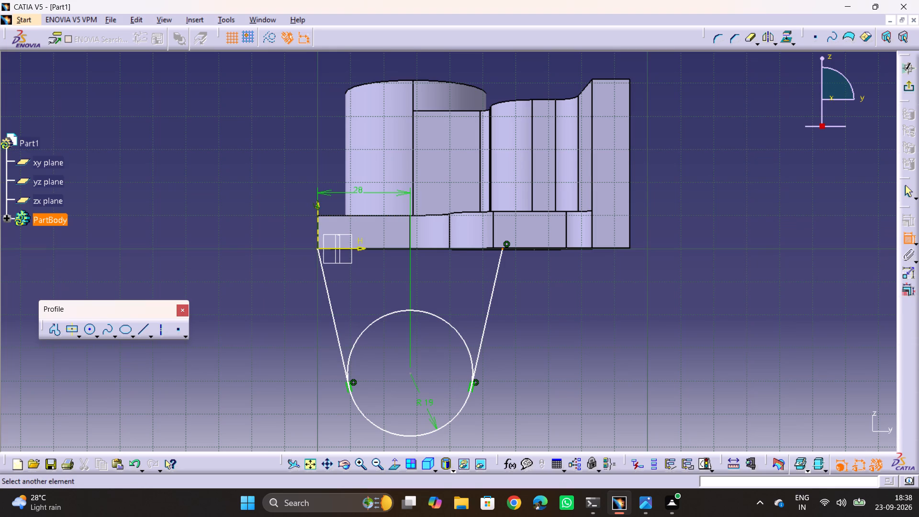
{"action": "left_click", "coordinate": [316, 231]}
{"action": "left_click", "coordinate": [431, 64]}
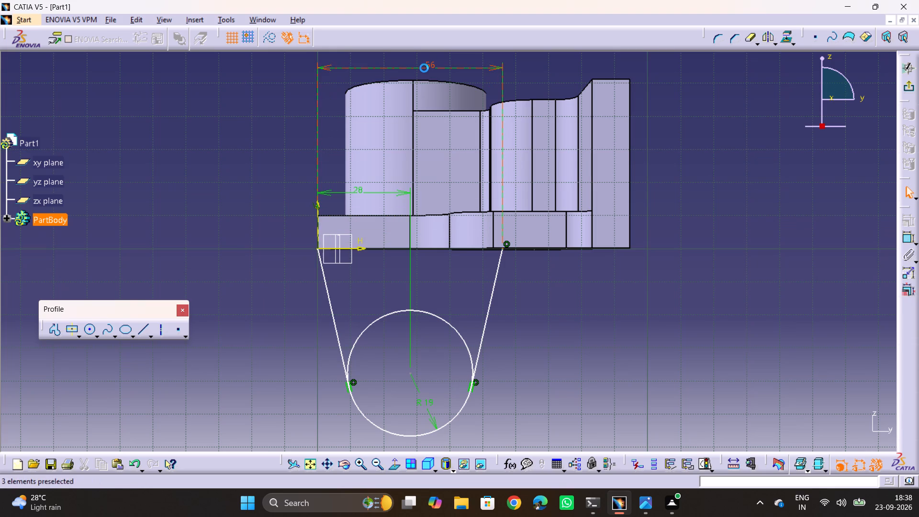
{"action": "left_click", "coordinate": [666, 356]}
{"action": "key", "text": "alt+Tab"}
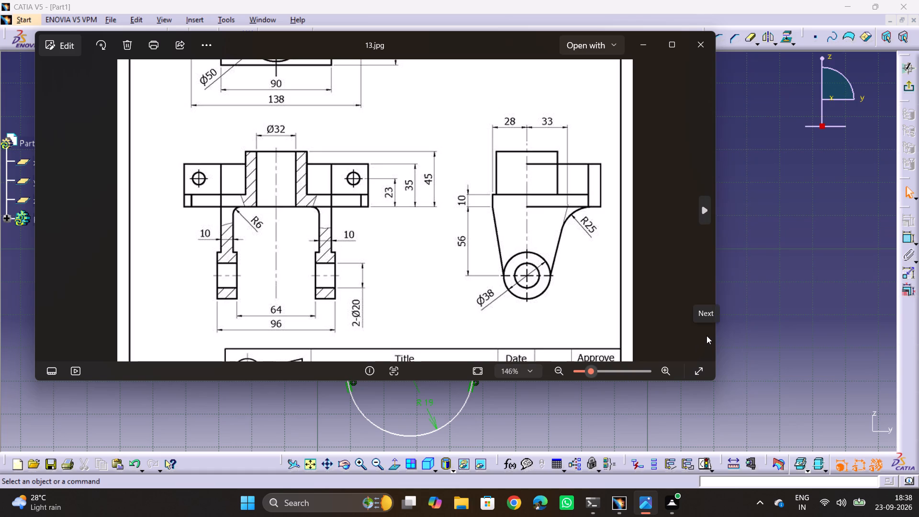
{"action": "key", "text": "alt+Tab"}
{"action": "double_click", "coordinate": [427, 62]}
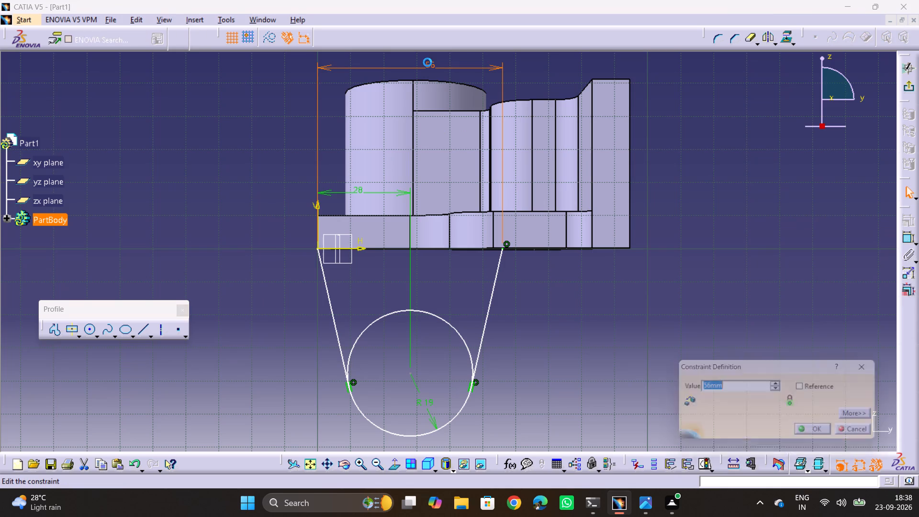
{"action": "type", "text": "61"}
{"action": "key", "text": "Return"}
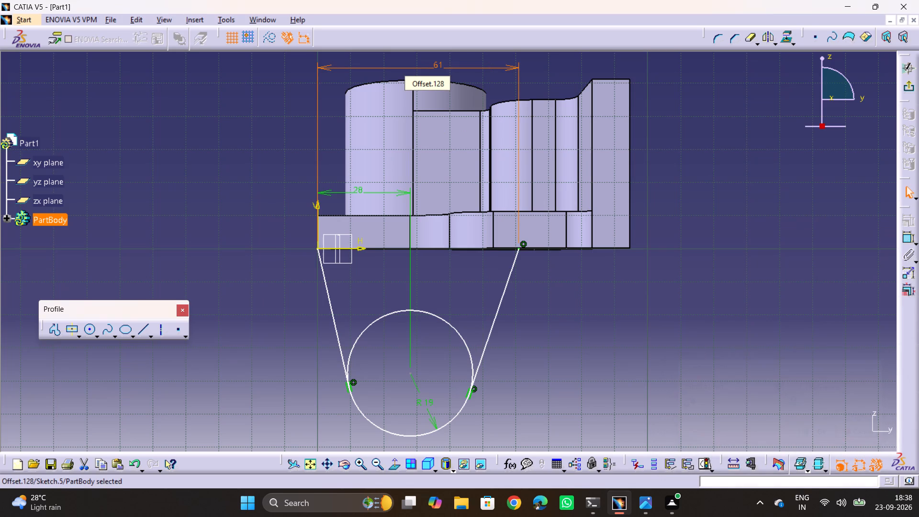
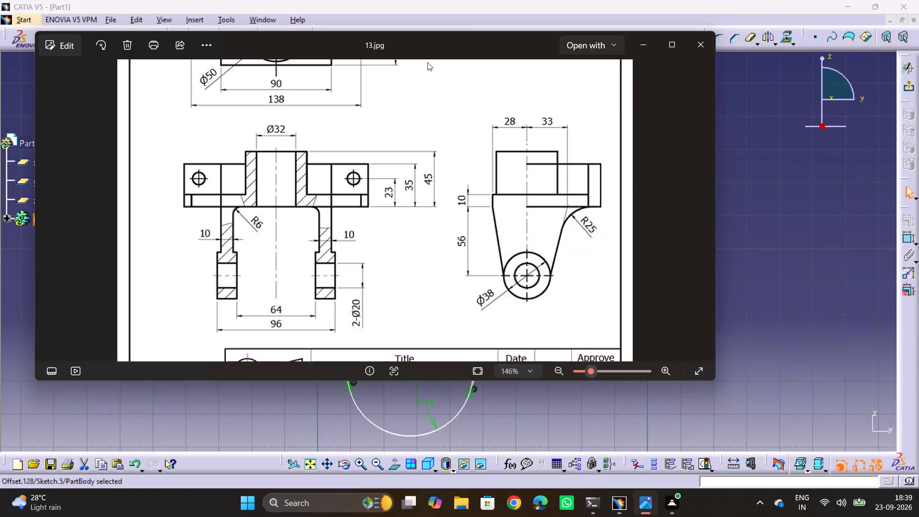
Examine the top, side and isometric views in drawing 13.jpg for the leg's outline and its curved transition to the plate.
{"action": "key", "text": "alt+grave"}
{"action": "key", "text": "alt+Tab"}
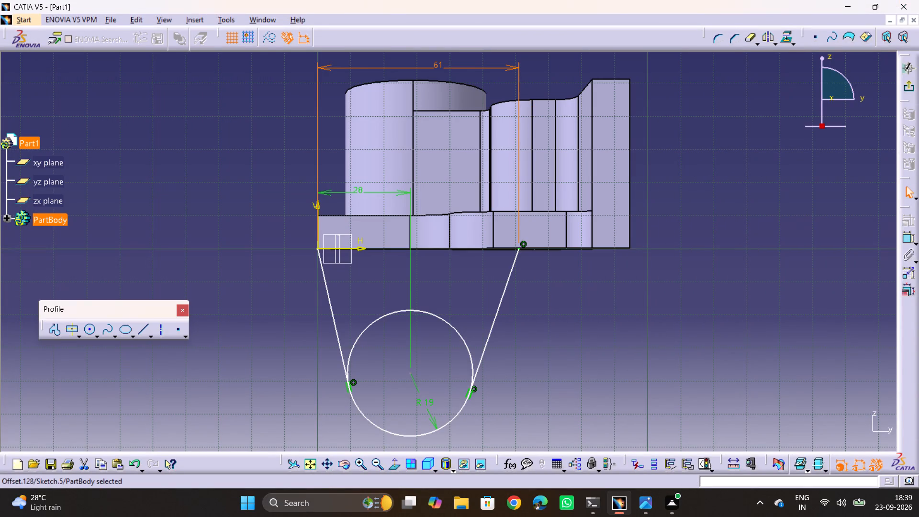
{"action": "key", "text": "alt+Tab"}
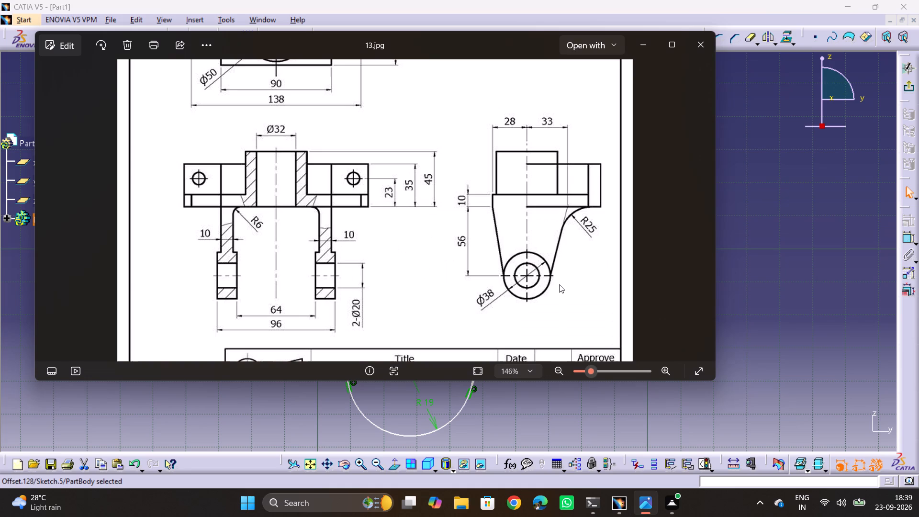
{"action": "key", "text": "alt+Tab"}
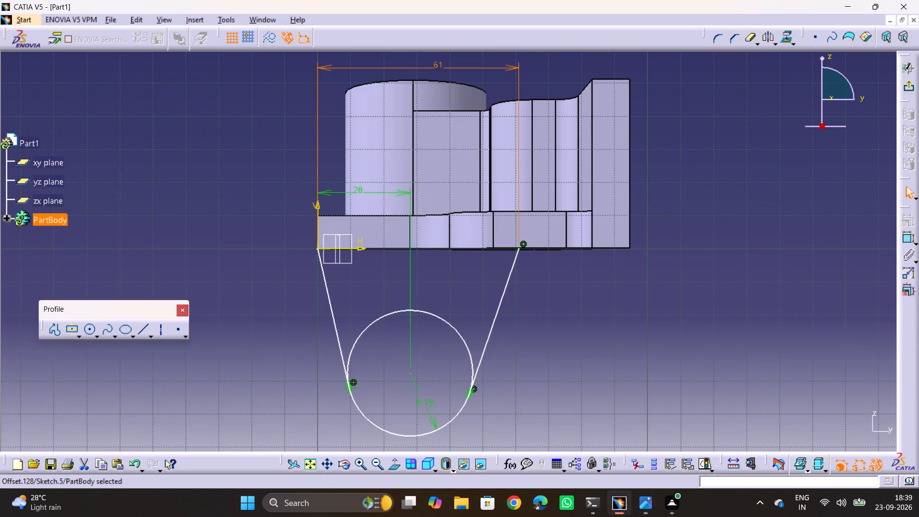
{"action": "key", "text": "alt+Tab"}
{"action": "middle_click_drag", "start_coordinate": [553, 302], "coordinate": [578, 161]}
{"action": "middle_click_drag", "start_coordinate": [466, 193], "coordinate": [469, 324]}
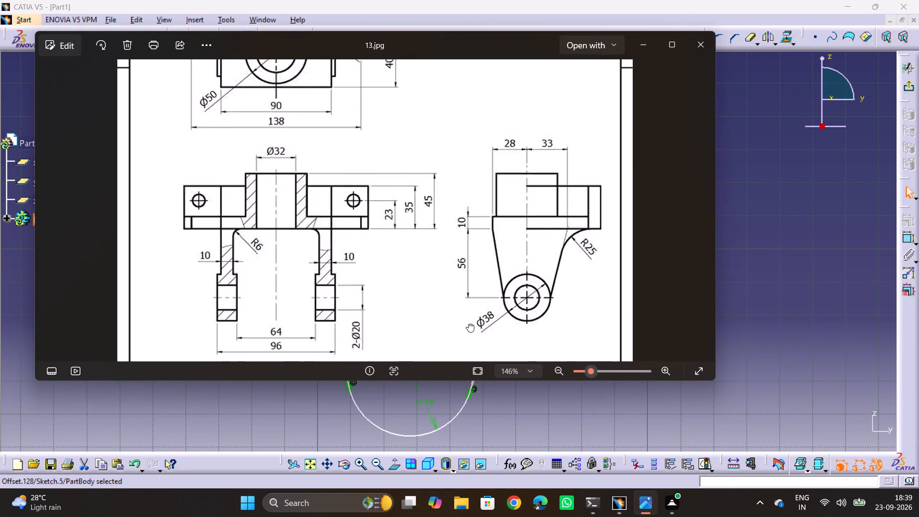
{"action": "middle_click_drag", "start_coordinate": [469, 324], "coordinate": [466, 355]}
{"action": "middle_click_drag", "start_coordinate": [447, 211], "coordinate": [438, 366]}
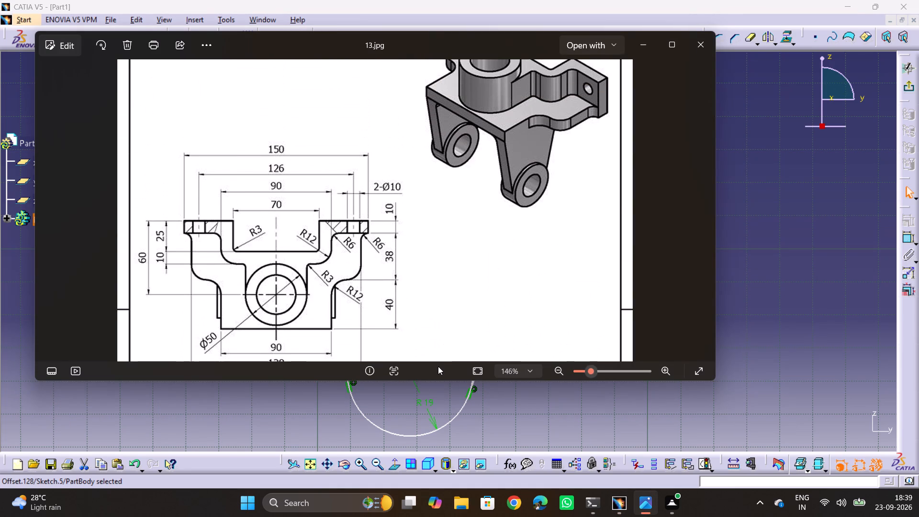
{"action": "middle_click_drag", "start_coordinate": [438, 366], "coordinate": [441, 378]}
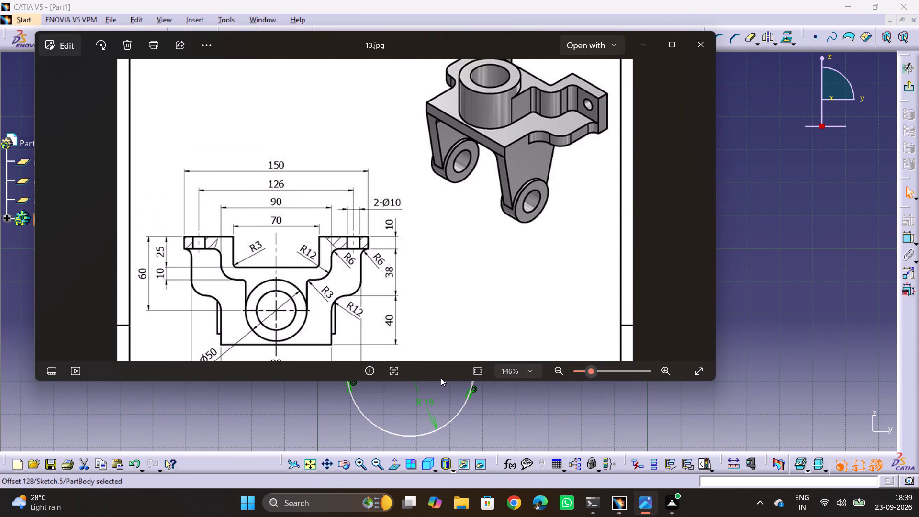
{"action": "middle_click_drag", "start_coordinate": [441, 378], "coordinate": [468, 384]}
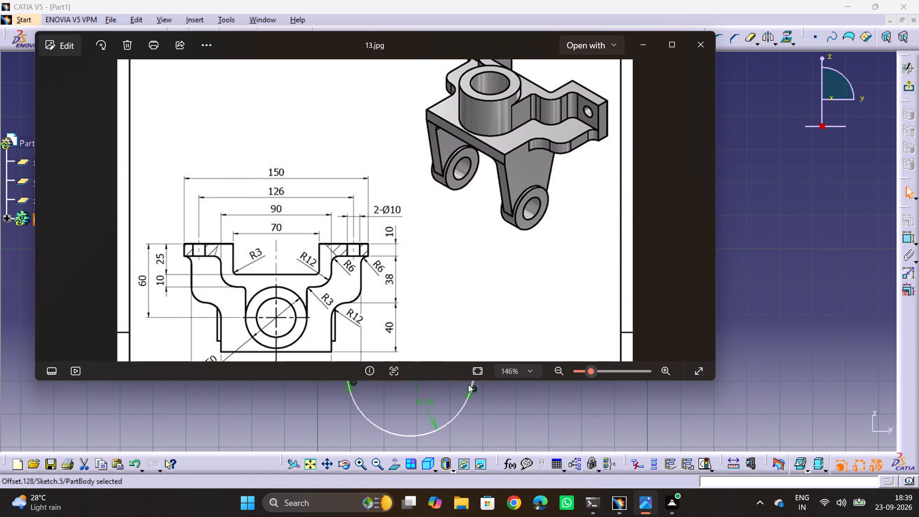
{"action": "middle_click_drag", "start_coordinate": [468, 384], "coordinate": [460, 360]}
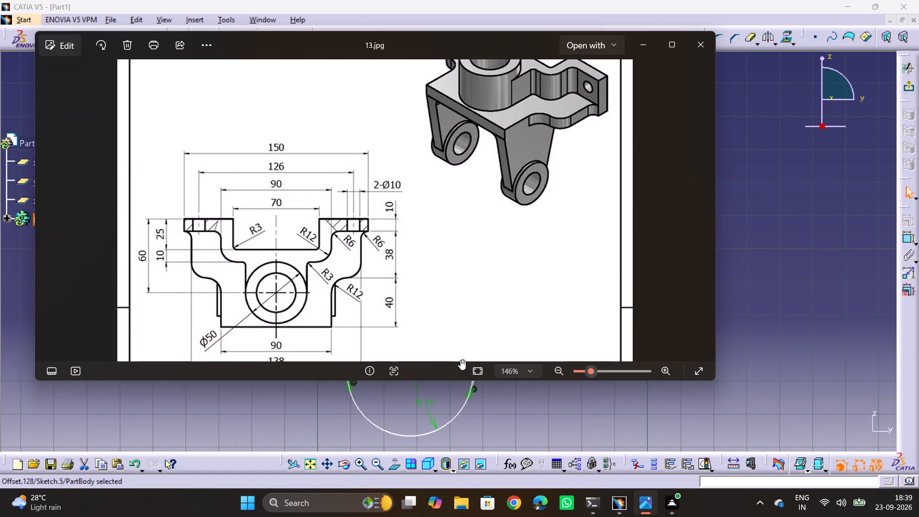
{"action": "middle_click_drag", "start_coordinate": [460, 360], "coordinate": [471, 332]}
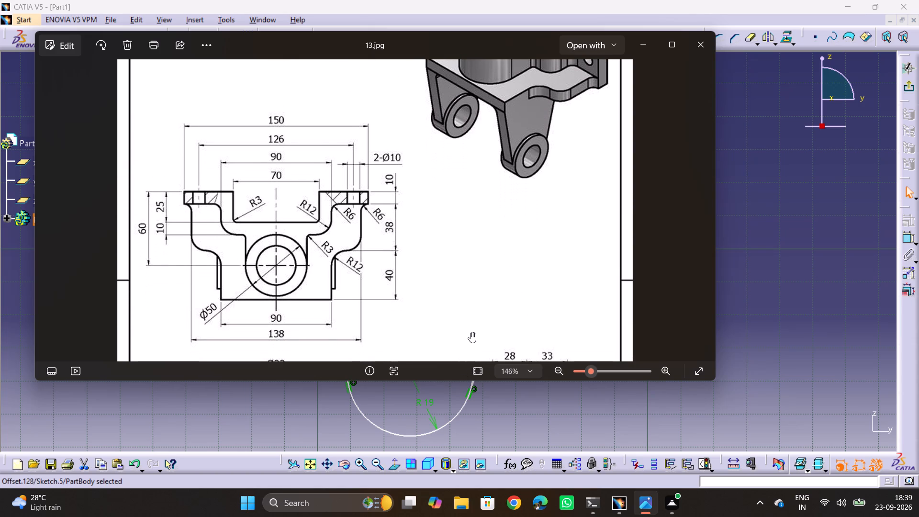
{"action": "middle_click_drag", "start_coordinate": [471, 332], "coordinate": [473, 355]}
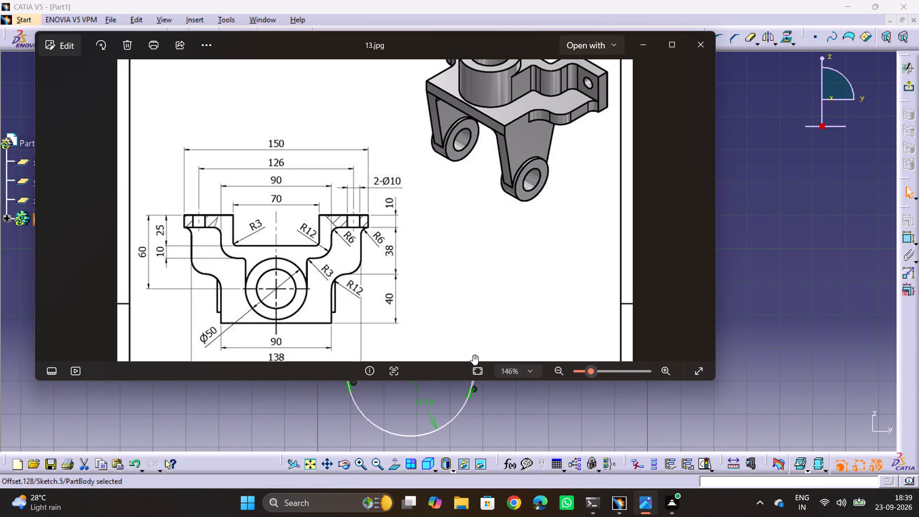
{"action": "middle_click_drag", "start_coordinate": [473, 355], "coordinate": [521, 277]}
{"action": "key", "text": "alt+Tab"}
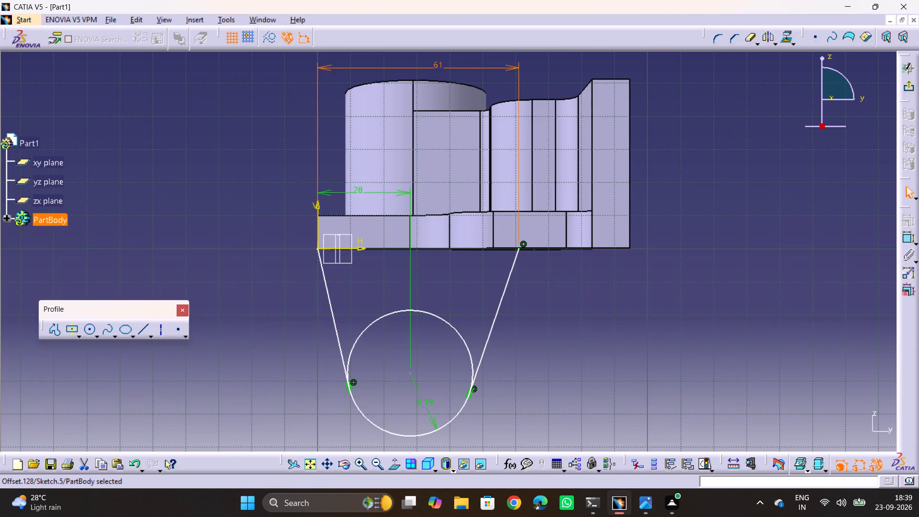
{"action": "key", "text": "alt+Tab"}
{"action": "middle_click_drag", "start_coordinate": [539, 184], "coordinate": [533, 264]}
{"action": "key", "text": "alt+Tab"}
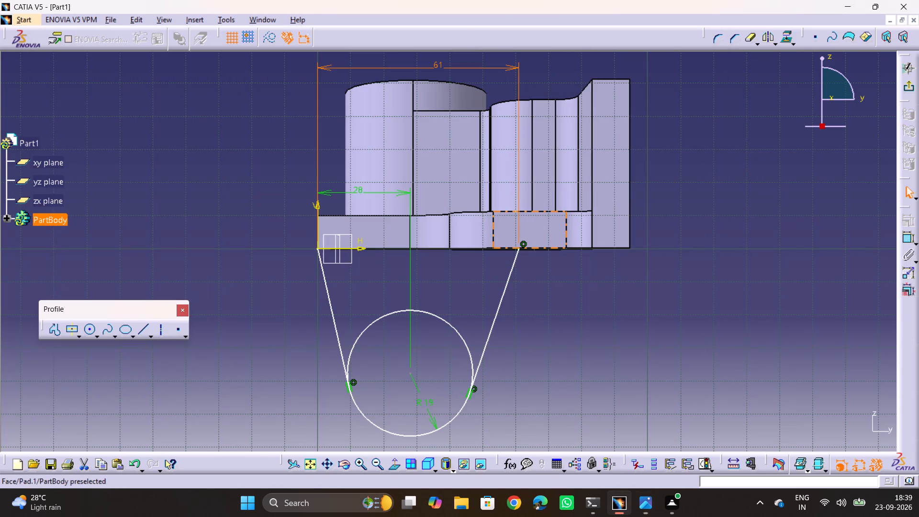
{"action": "left_click", "coordinate": [538, 289]}
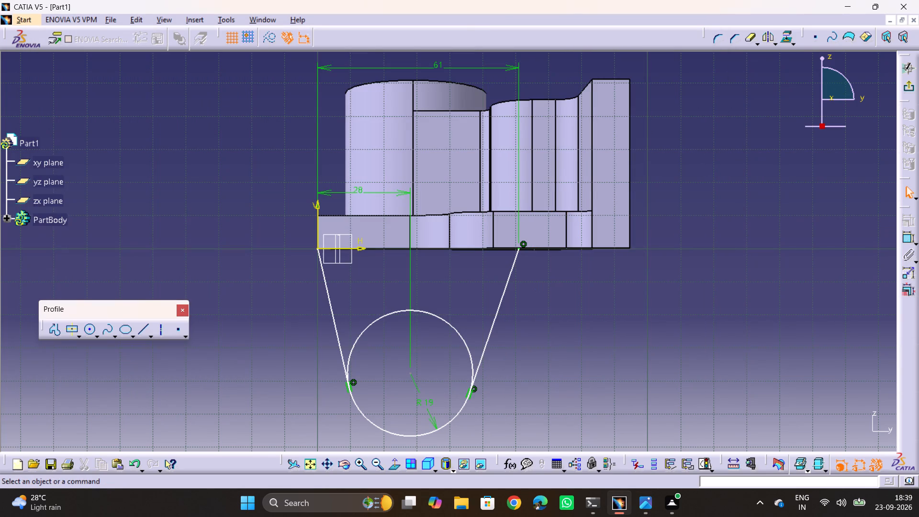
{"action": "key", "text": "alt+Tab"}
{"action": "key", "text": "alt+Tab"}
{"action": "key", "text": "alt+Tab"}
{"action": "middle_click_drag", "start_coordinate": [477, 211], "coordinate": [473, 337]}
{"action": "middle_click_drag", "start_coordinate": [526, 151], "coordinate": [519, 97]}
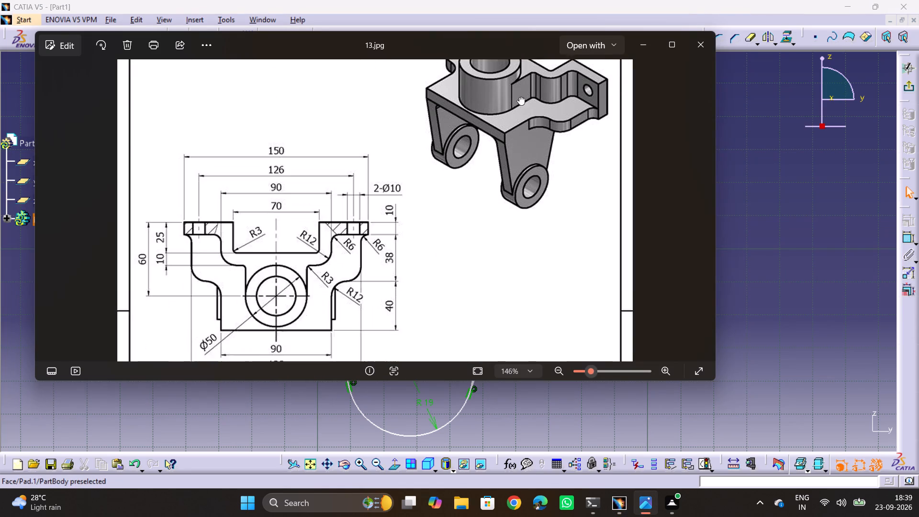
{"action": "middle_click_drag", "start_coordinate": [519, 97], "coordinate": [519, 95]}
{"action": "middle_click_drag", "start_coordinate": [436, 193], "coordinate": [456, 73]}
{"action": "middle_click_drag", "start_coordinate": [458, 202], "coordinate": [467, 117]}
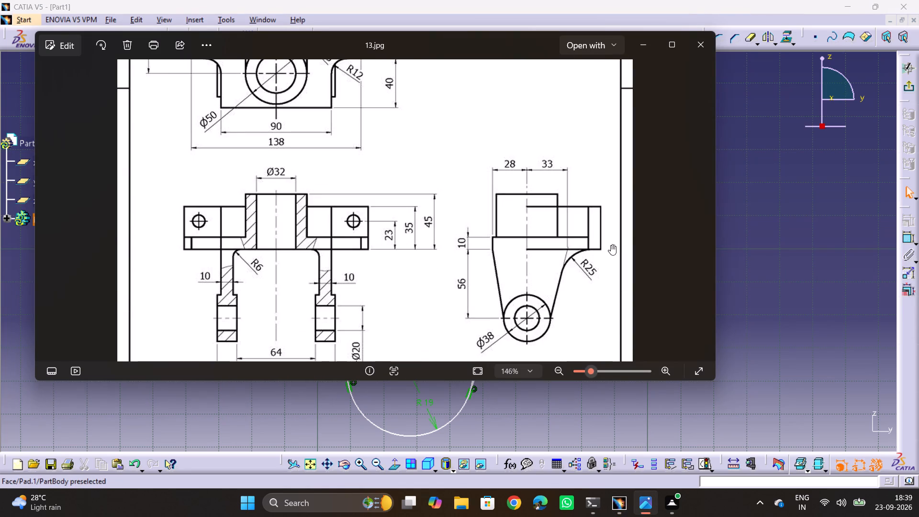
{"action": "key", "text": "alt+Tab"}
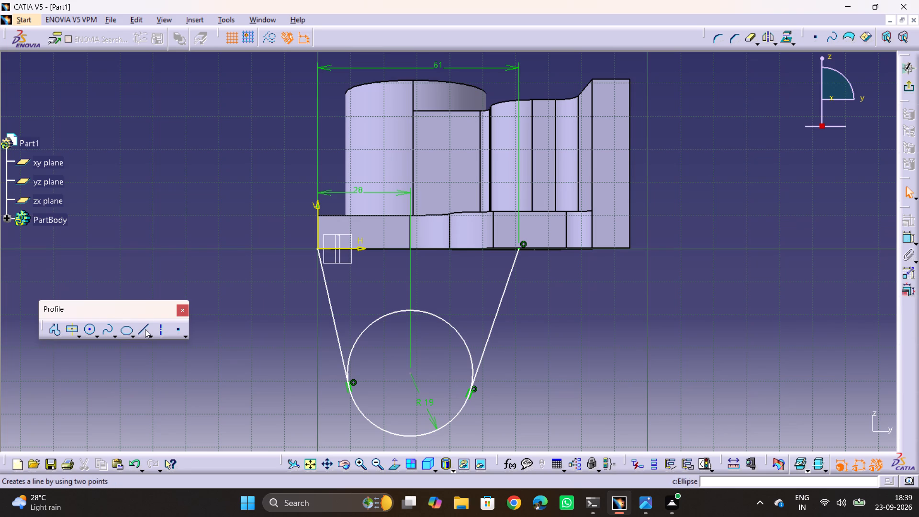
Draw a horizontal line from the sketch origin along the plate's bottom edge, ending just short of the plate's far end.
{"action": "left_click", "coordinate": [145, 329]}
{"action": "left_click", "coordinate": [316, 248]}
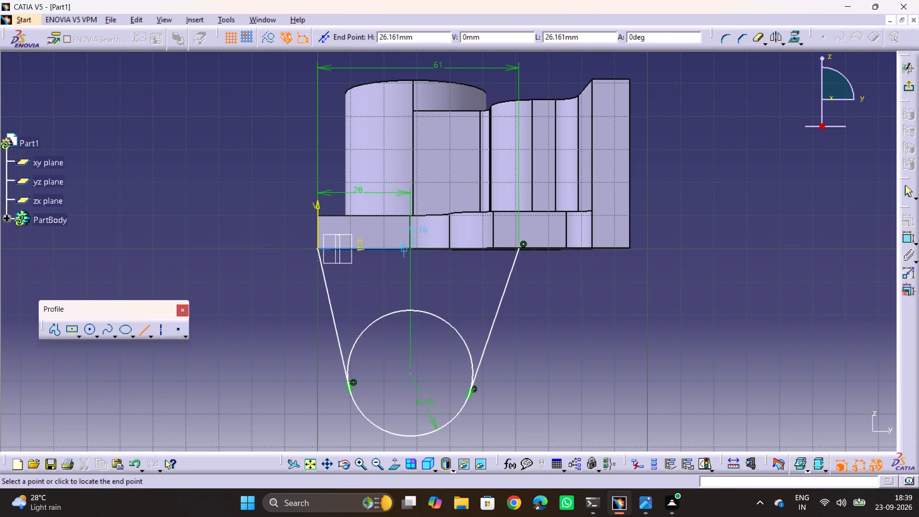
{"action": "middle_click_drag", "start_coordinate": [558, 260], "coordinate": [558, 179]}
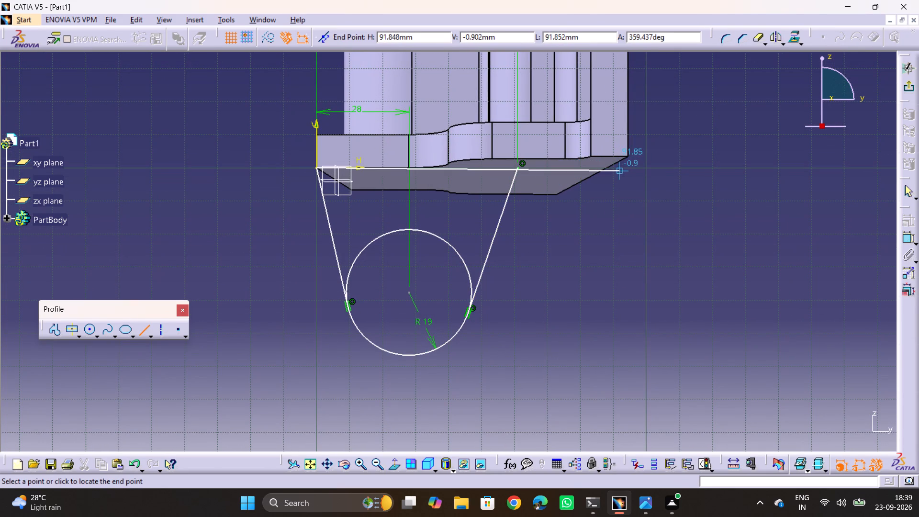
{"action": "left_click", "coordinate": [610, 166]}
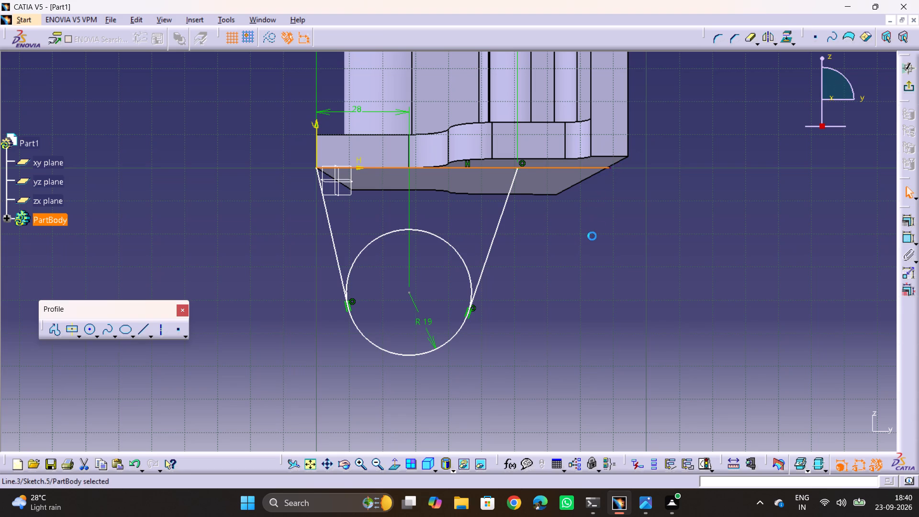
{"action": "left_click", "coordinate": [592, 236]}
Check the leg's transition arc in drawing 13.jpg and draw a small circle below the plate, outside the second tangent line.
{"action": "key", "text": "alt+Tab"}
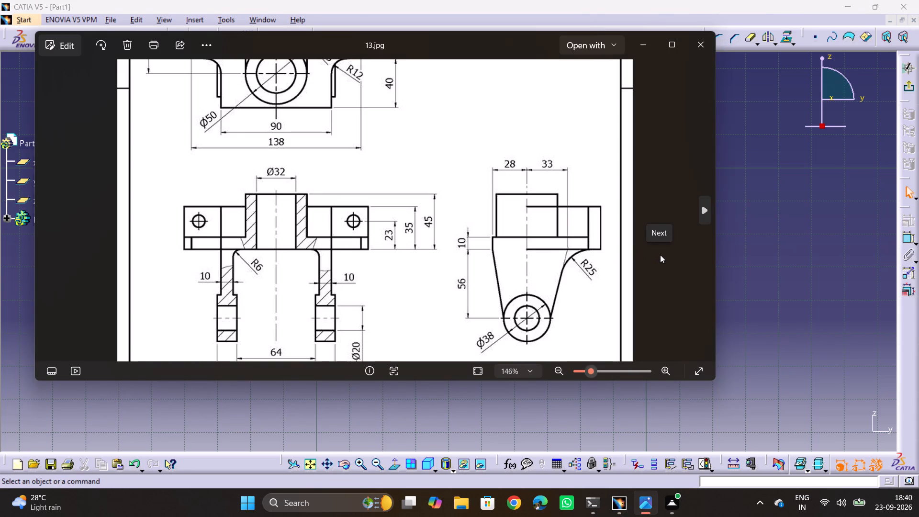
{"action": "key", "text": "alt+Tab"}
{"action": "middle_click_drag", "start_coordinate": [530, 238], "coordinate": [527, 317]}
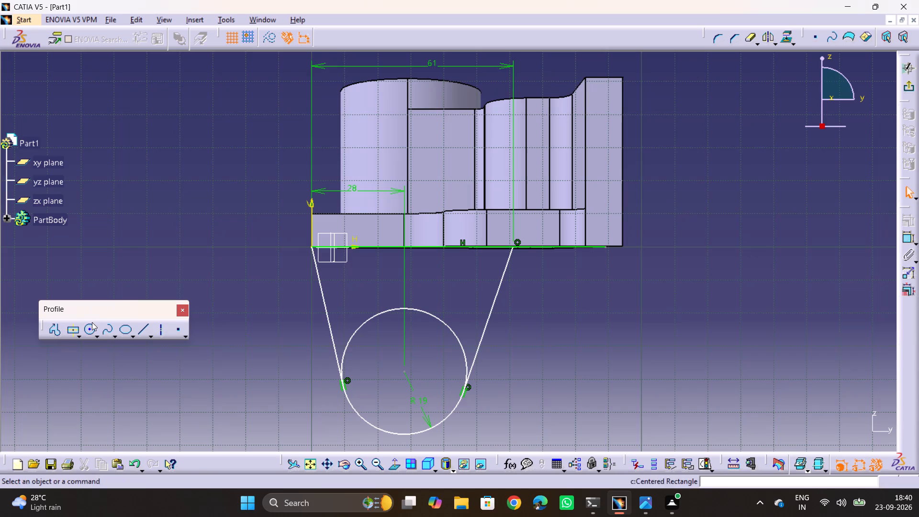
{"action": "left_click", "coordinate": [91, 331]}
{"action": "left_click", "coordinate": [547, 280]}
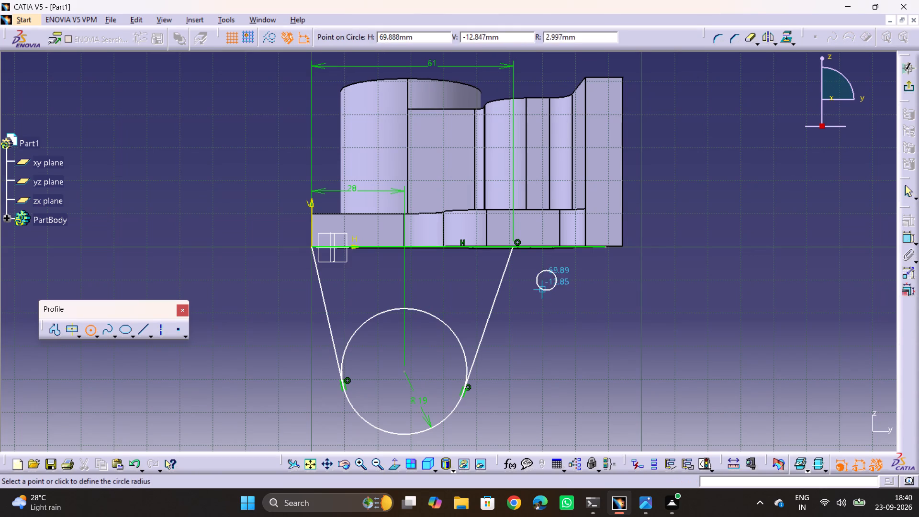
{"action": "left_click", "coordinate": [542, 292]}
{"action": "left_click", "coordinate": [639, 291]}
Dimension the small circle, check drawing 13.jpg, and set its radius to 25 mm.
{"action": "left_click", "coordinate": [903, 239]}
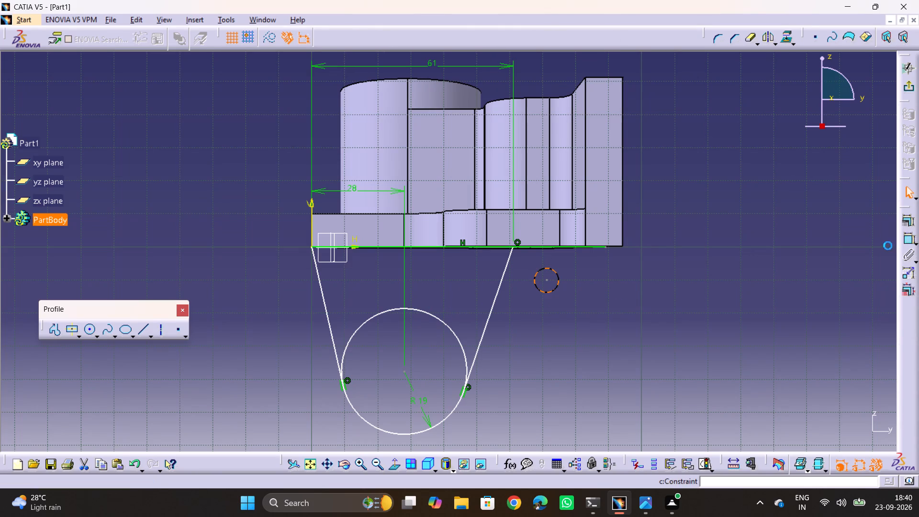
{"action": "left_click", "coordinate": [582, 296]}
{"action": "key", "text": "alt+Tab"}
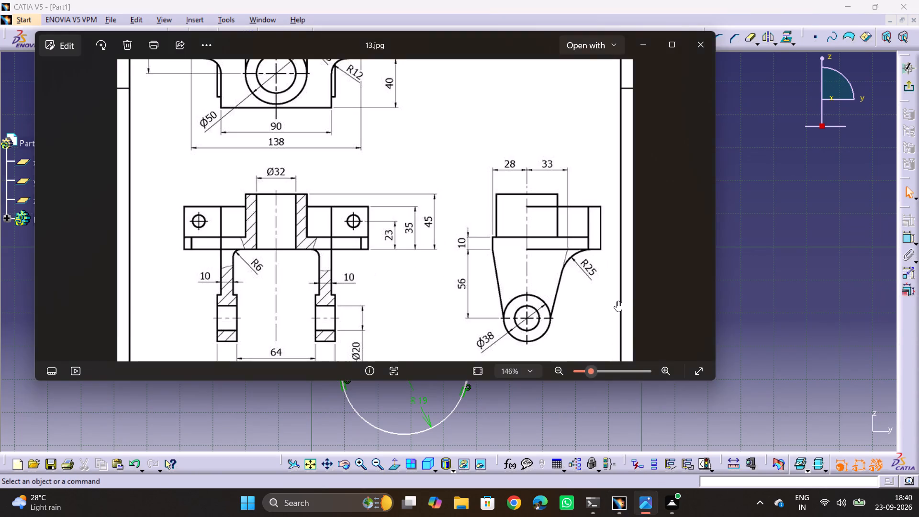
{"action": "key", "text": "alt+Tab"}
{"action": "double_click", "coordinate": [583, 292]}
{"action": "type", "text": "25"}
{"action": "key", "text": "Return"}
{"action": "left_click", "coordinate": [721, 278]}
Constrain the 25 mm radius circle tangent to the leg's second slanted line.
{"action": "left_click", "coordinate": [463, 265]}
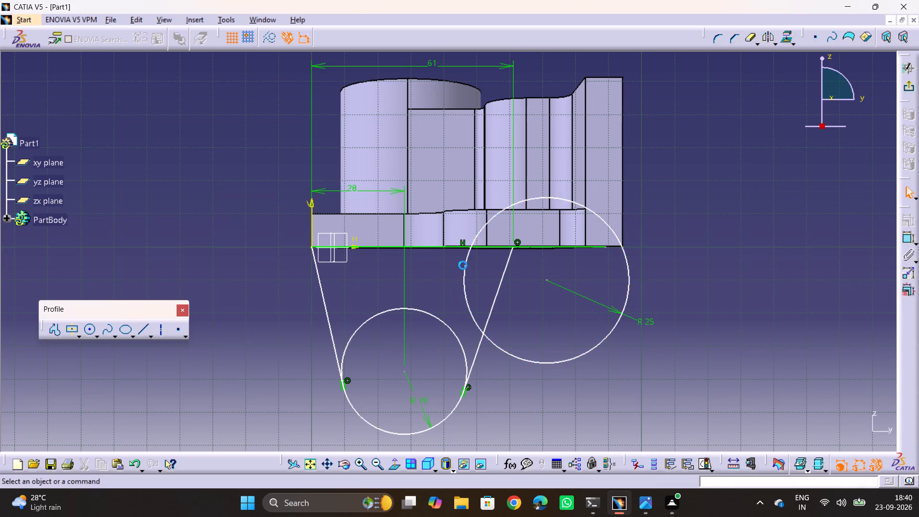
{"action": "left_click", "coordinate": [497, 280], "text": "ctrl"}
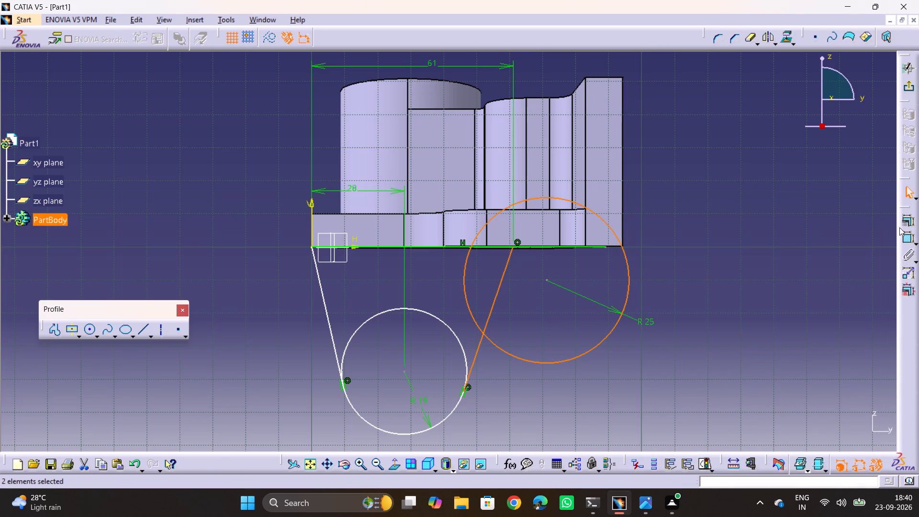
{"action": "left_click", "coordinate": [905, 223]}
{"action": "left_click", "coordinate": [252, 158]}
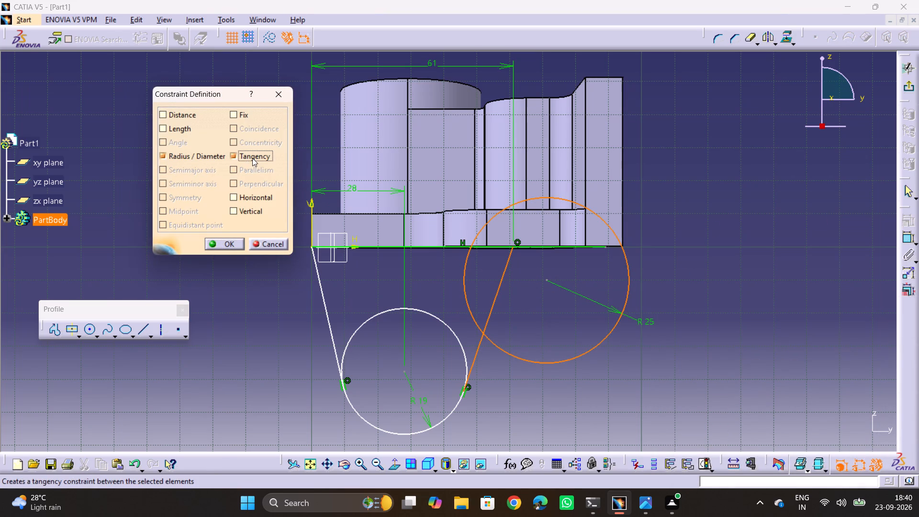
{"action": "left_click", "coordinate": [220, 233]}
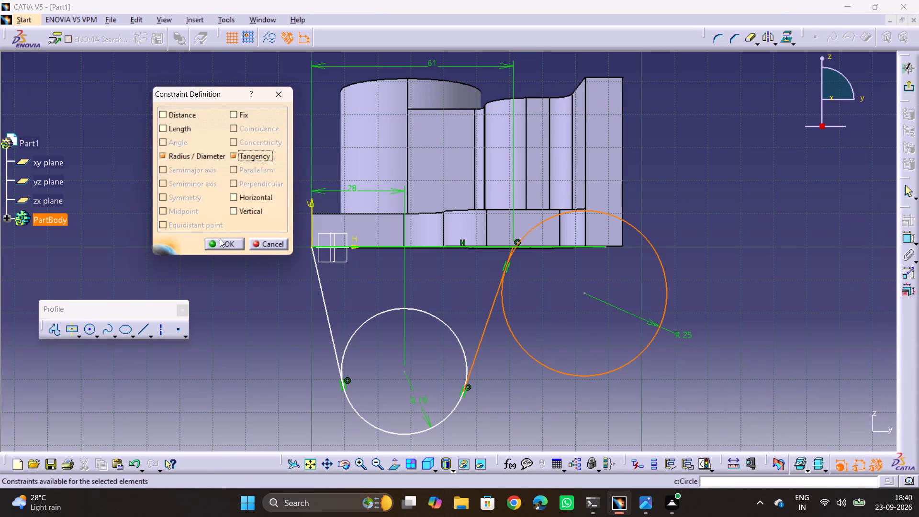
{"action": "left_click", "coordinate": [220, 240]}
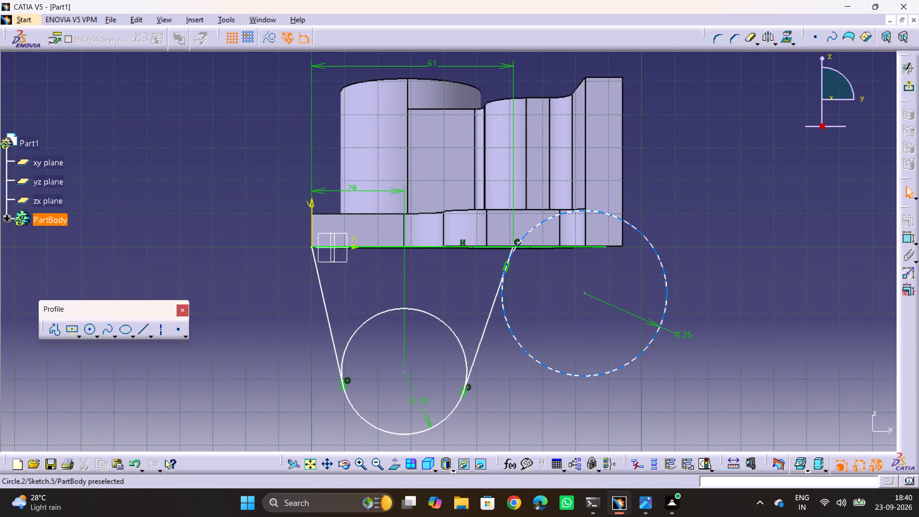
Constrain the 25 mm radius circle tangent to the horizontal line along the plate's bottom edge.
{"action": "left_click", "coordinate": [654, 249]}
{"action": "left_click", "coordinate": [544, 249], "text": "ctrl"}
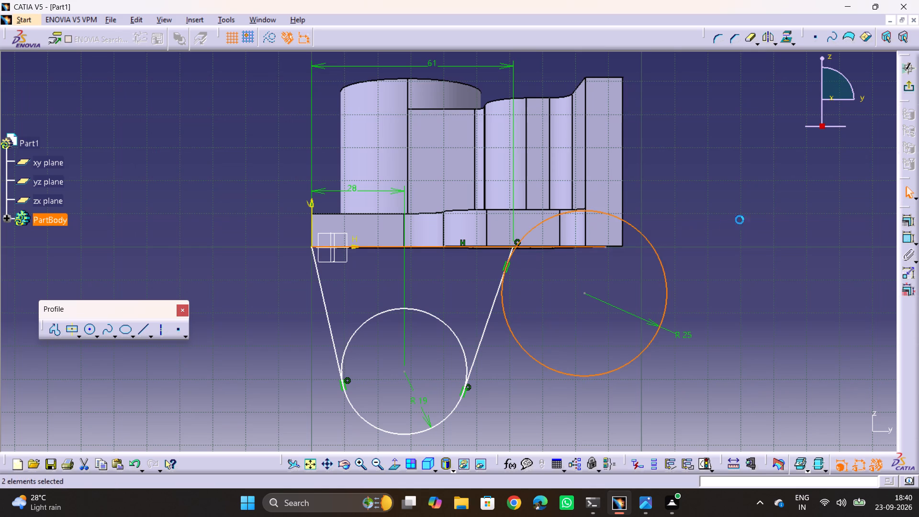
{"action": "left_click", "coordinate": [905, 219]}
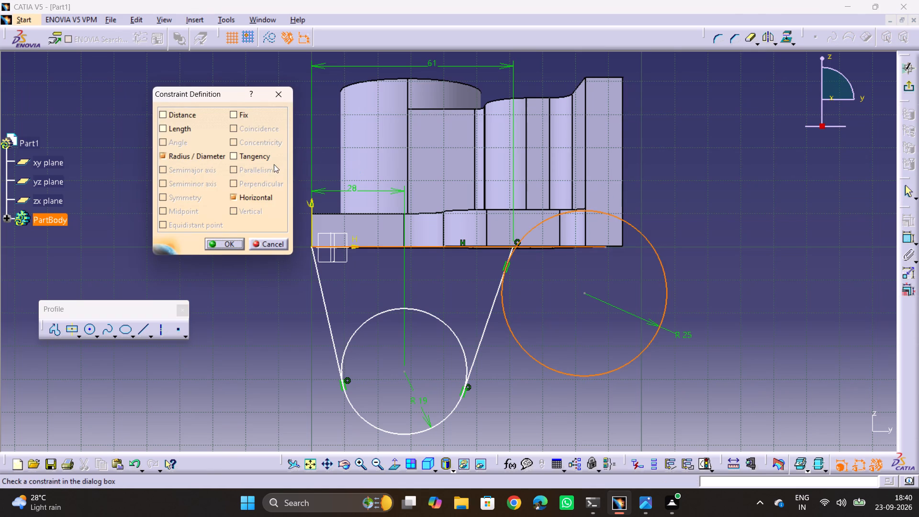
{"action": "left_click", "coordinate": [267, 157]}
{"action": "left_click", "coordinate": [227, 239]}
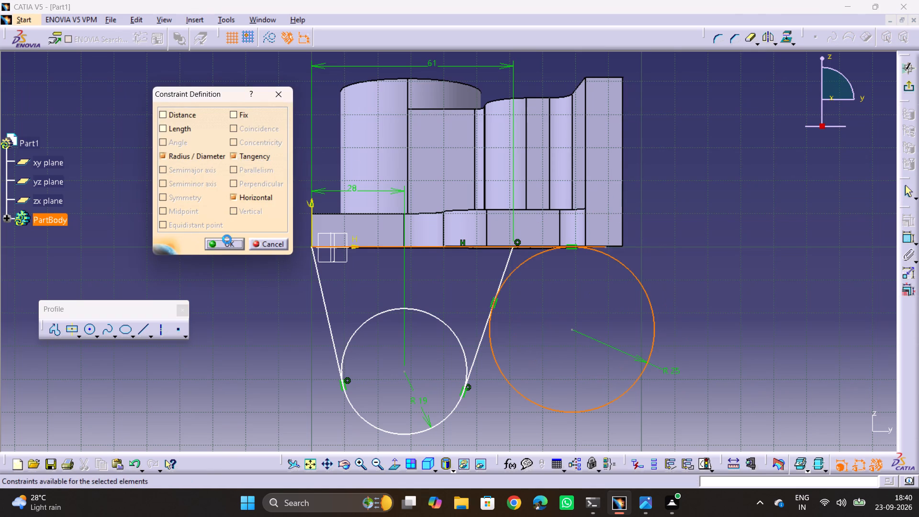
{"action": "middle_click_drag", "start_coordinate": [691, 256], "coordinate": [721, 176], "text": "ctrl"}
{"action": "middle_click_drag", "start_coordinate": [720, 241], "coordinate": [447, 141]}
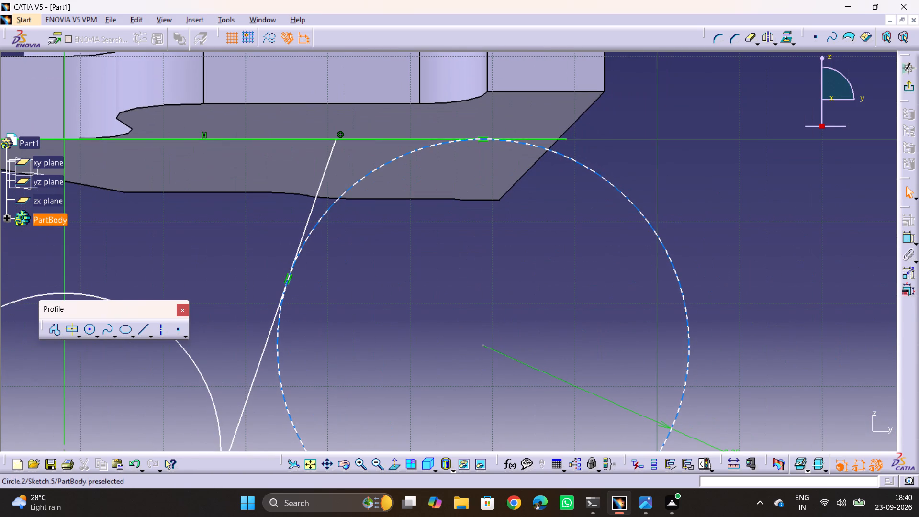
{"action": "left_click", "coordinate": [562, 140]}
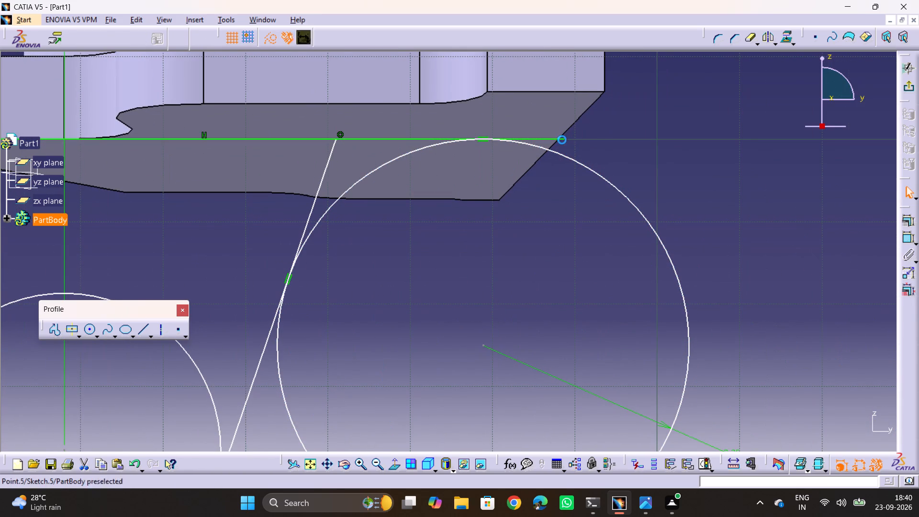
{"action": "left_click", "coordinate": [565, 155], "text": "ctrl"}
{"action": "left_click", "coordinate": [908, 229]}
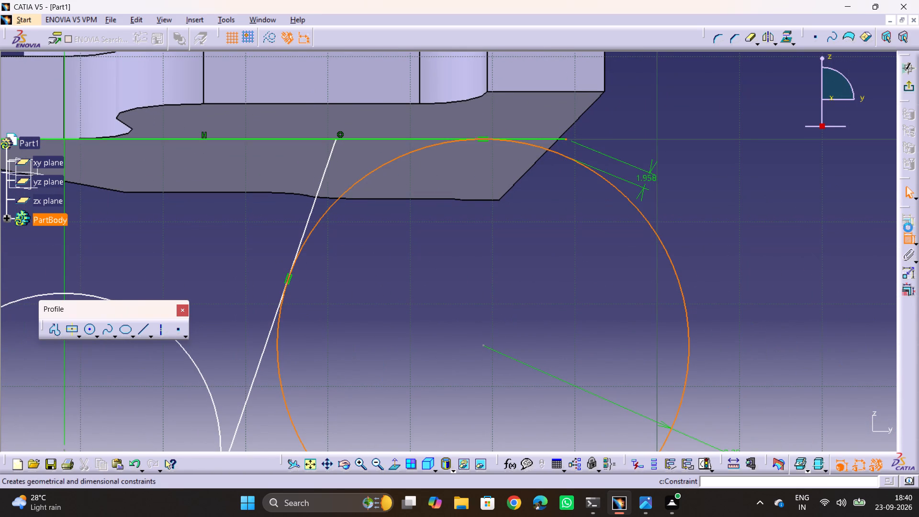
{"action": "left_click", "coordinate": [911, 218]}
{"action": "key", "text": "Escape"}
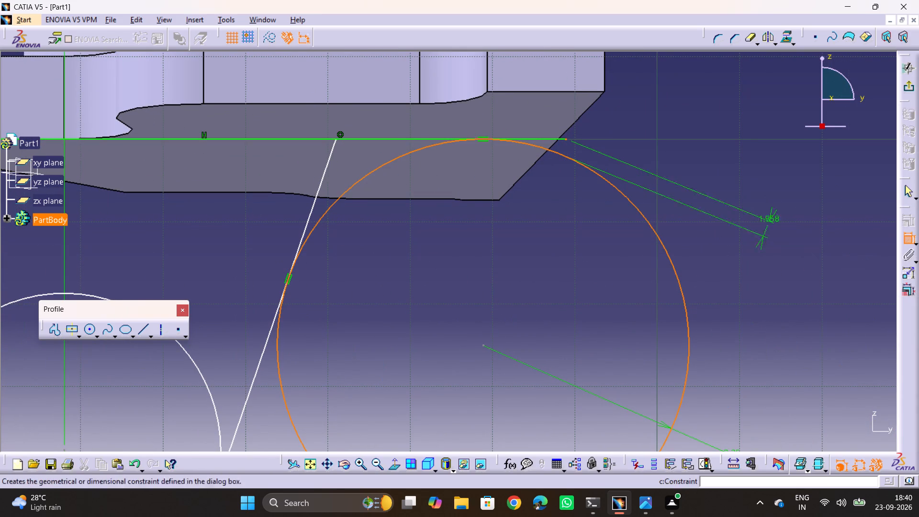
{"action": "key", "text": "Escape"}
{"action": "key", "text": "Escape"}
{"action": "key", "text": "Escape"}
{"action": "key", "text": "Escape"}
Constrain the free end point of the horizontal line along the plate's bottom edge coincident with the 25 mm radius circle.
{"action": "left_click", "coordinate": [567, 140]}
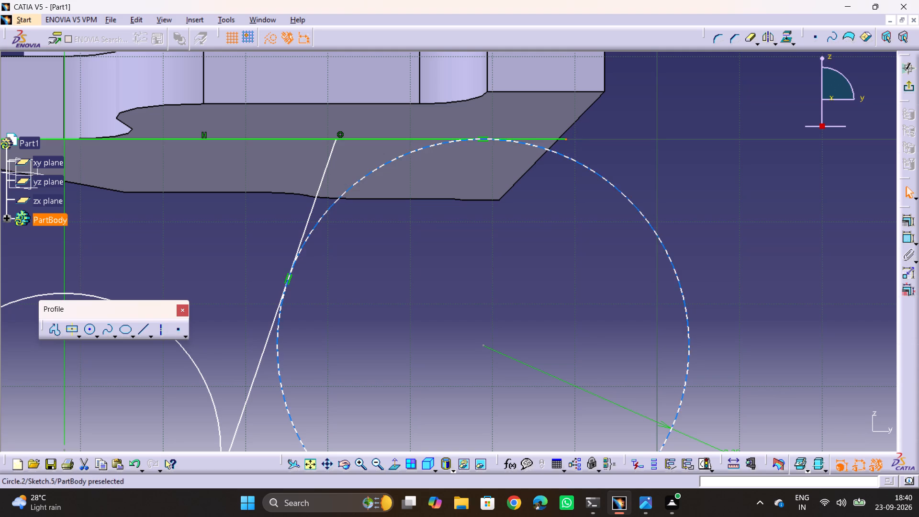
{"action": "left_click", "coordinate": [573, 158], "text": "ctrl"}
{"action": "left_click", "coordinate": [904, 218]}
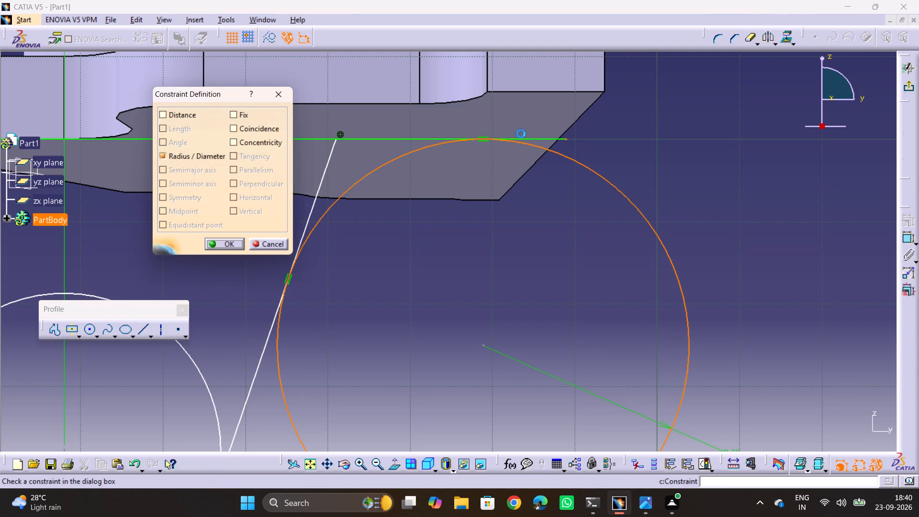
{"action": "left_click", "coordinate": [266, 129]}
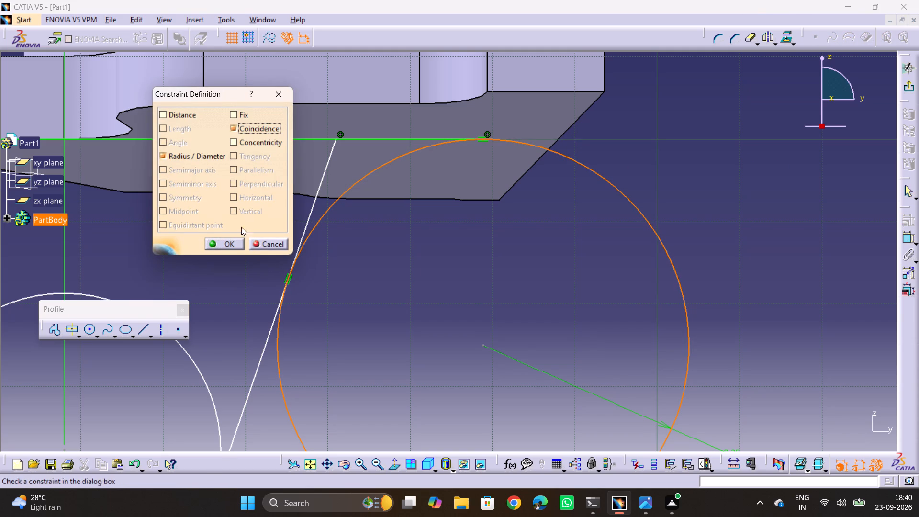
{"action": "left_click", "coordinate": [234, 242]}
Quick-trim the outer portion of the 25 mm radius circle, keeping the arc between its two tangent points.
{"action": "middle_click_drag", "start_coordinate": [392, 268], "coordinate": [394, 225]}
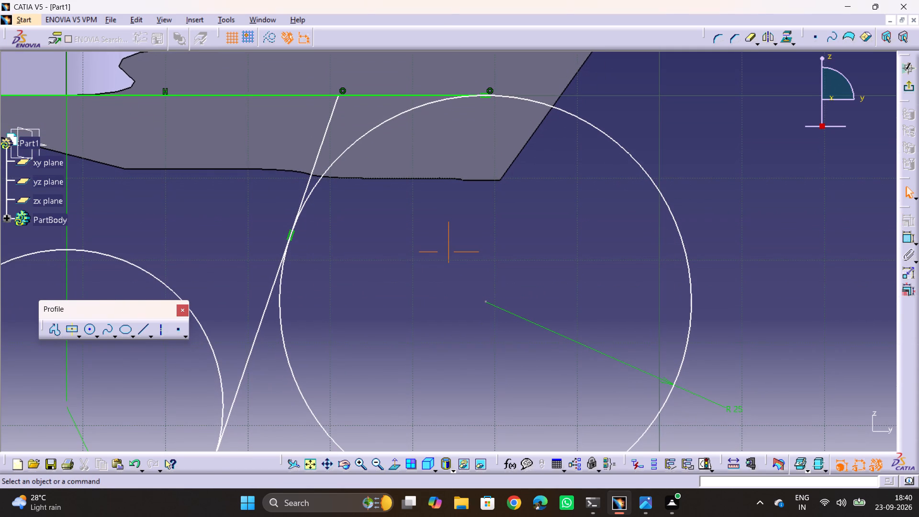
{"action": "double_click", "coordinate": [751, 40]}
{"action": "left_click", "coordinate": [585, 120]}
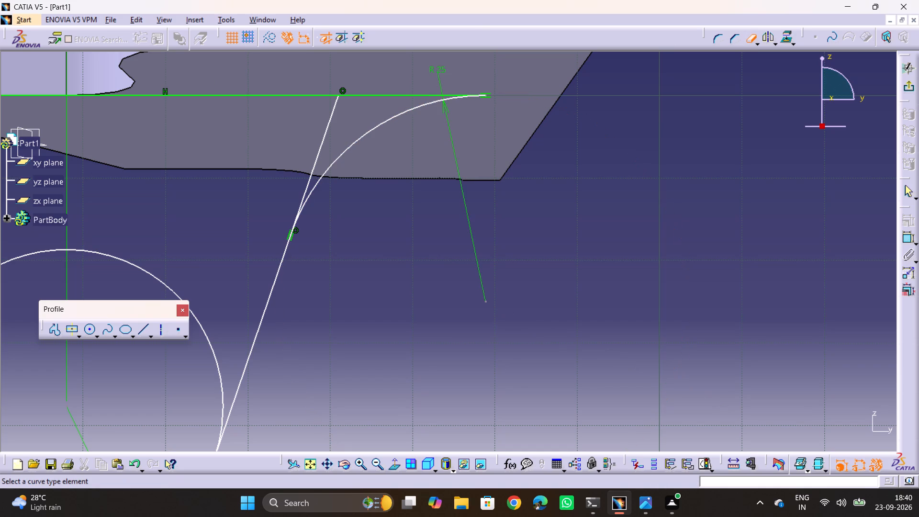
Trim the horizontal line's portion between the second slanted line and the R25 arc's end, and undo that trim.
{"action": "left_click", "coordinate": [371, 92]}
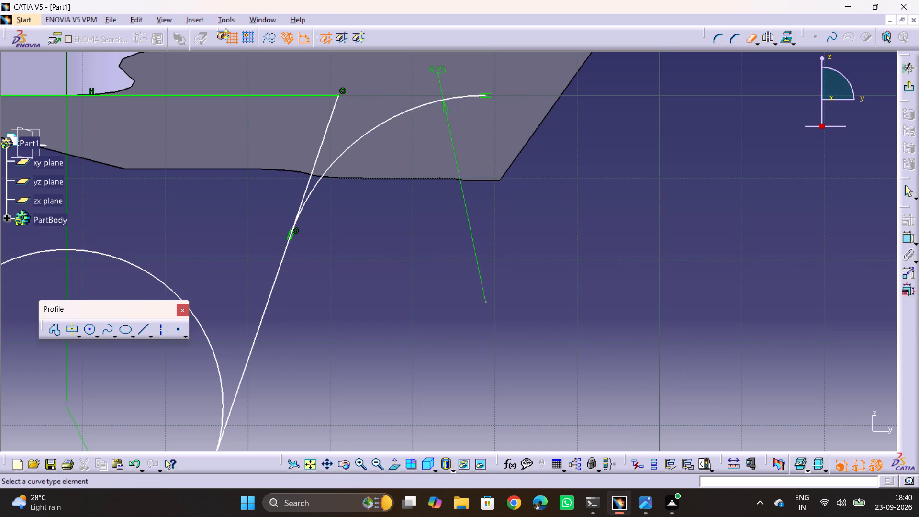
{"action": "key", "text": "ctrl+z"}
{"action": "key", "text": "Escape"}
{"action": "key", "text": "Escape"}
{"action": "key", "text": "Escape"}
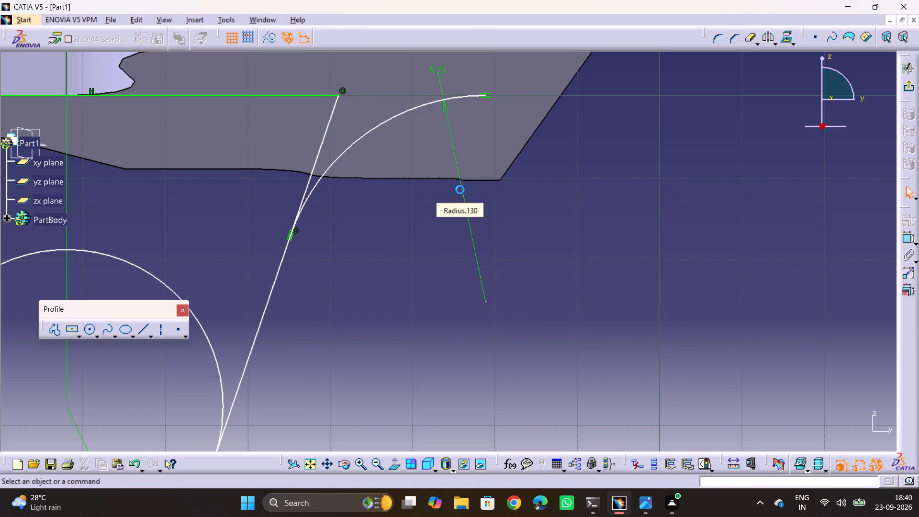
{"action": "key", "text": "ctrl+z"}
Quick-trim the second slanted line's stub between its tangent point with the R25 arc and the horizontal line.
{"action": "double_click", "coordinate": [750, 42]}
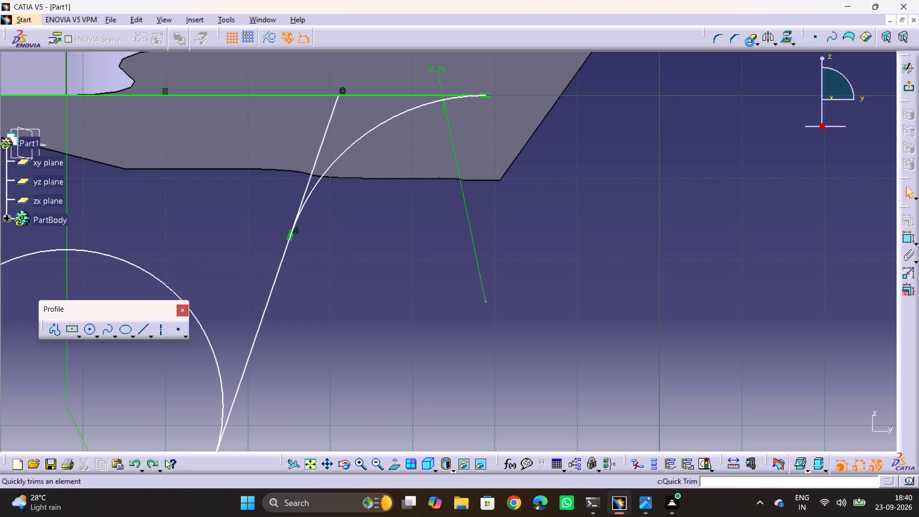
{"action": "left_click", "coordinate": [331, 118]}
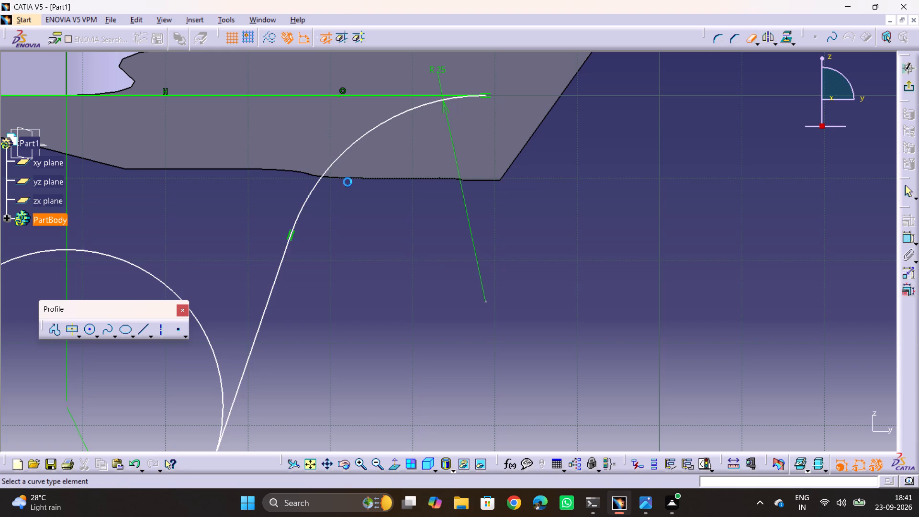
{"action": "key", "text": "Escape"}
{"action": "key", "text": "Escape"}
{"action": "key", "text": "Escape"}
{"action": "key", "text": "Escape"}
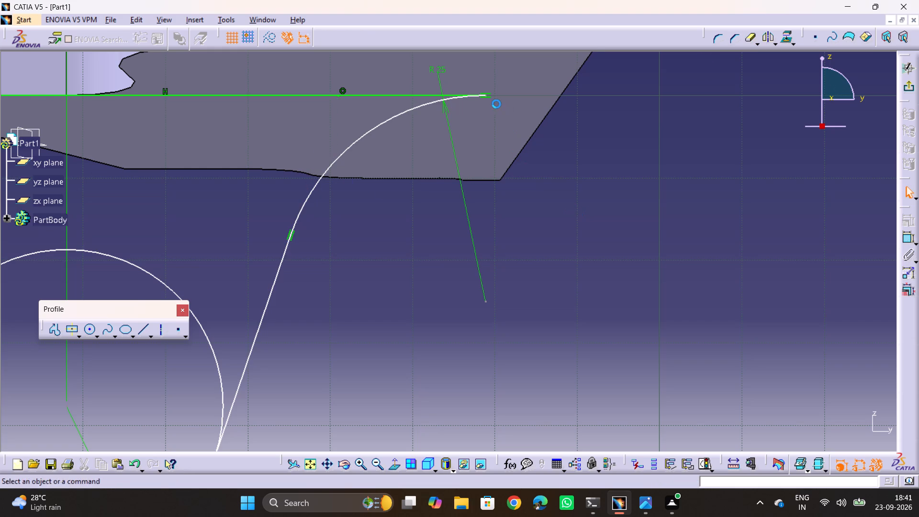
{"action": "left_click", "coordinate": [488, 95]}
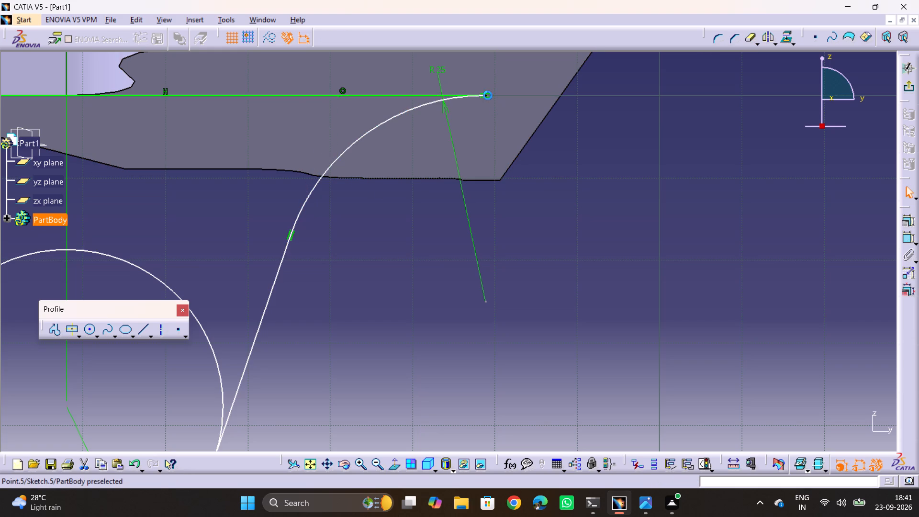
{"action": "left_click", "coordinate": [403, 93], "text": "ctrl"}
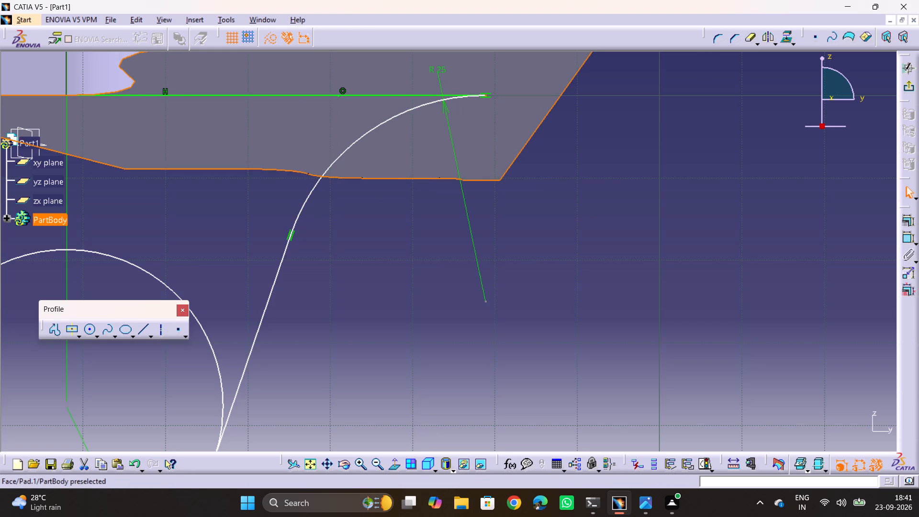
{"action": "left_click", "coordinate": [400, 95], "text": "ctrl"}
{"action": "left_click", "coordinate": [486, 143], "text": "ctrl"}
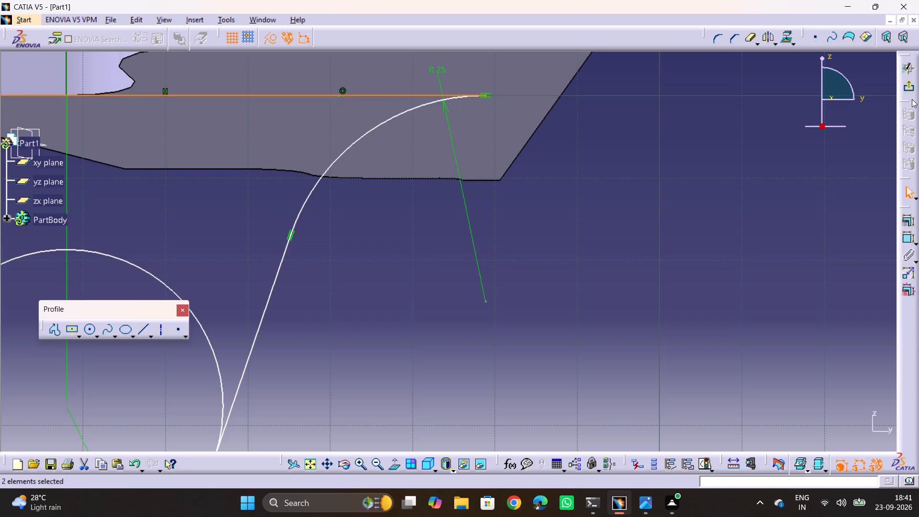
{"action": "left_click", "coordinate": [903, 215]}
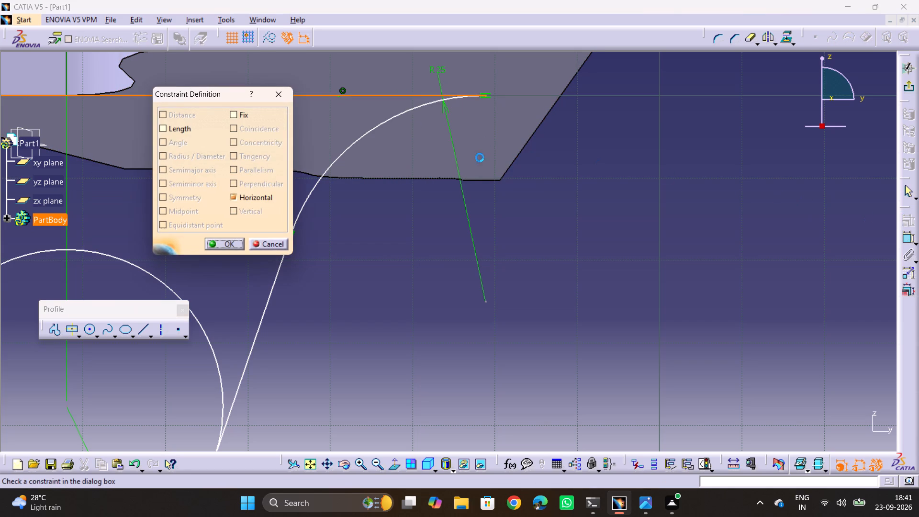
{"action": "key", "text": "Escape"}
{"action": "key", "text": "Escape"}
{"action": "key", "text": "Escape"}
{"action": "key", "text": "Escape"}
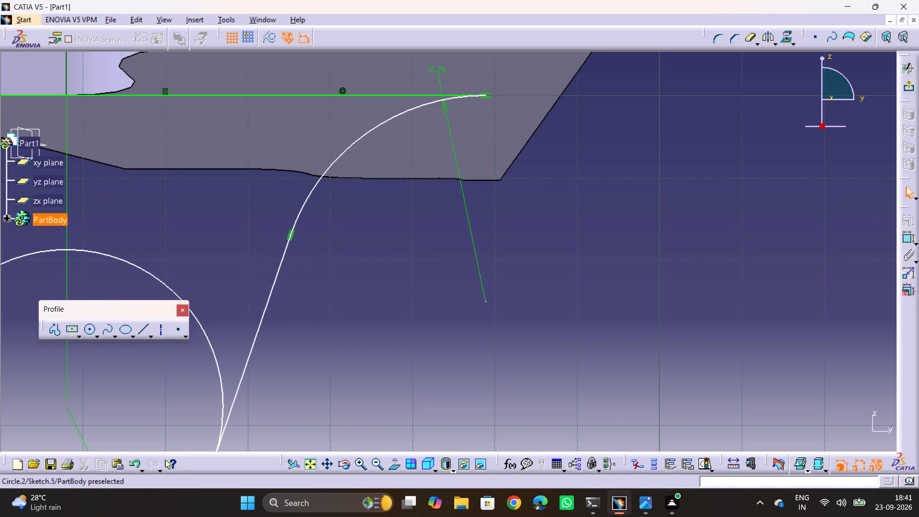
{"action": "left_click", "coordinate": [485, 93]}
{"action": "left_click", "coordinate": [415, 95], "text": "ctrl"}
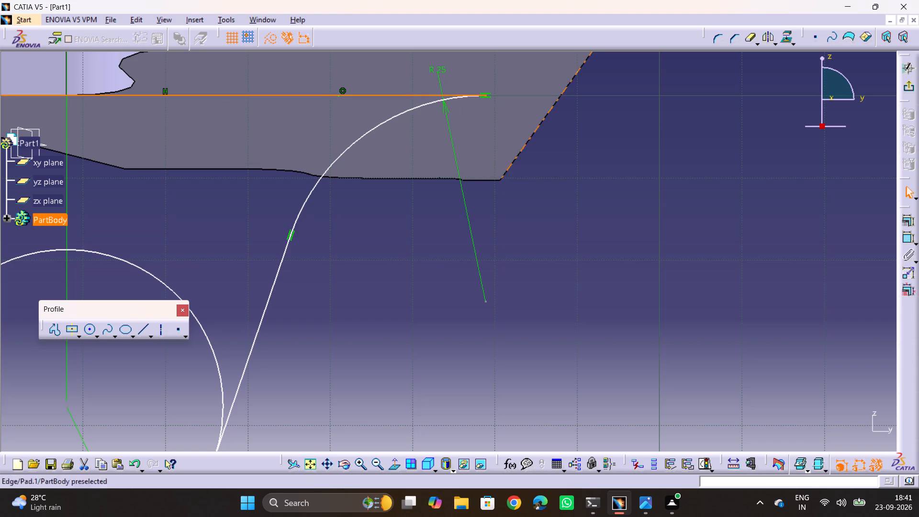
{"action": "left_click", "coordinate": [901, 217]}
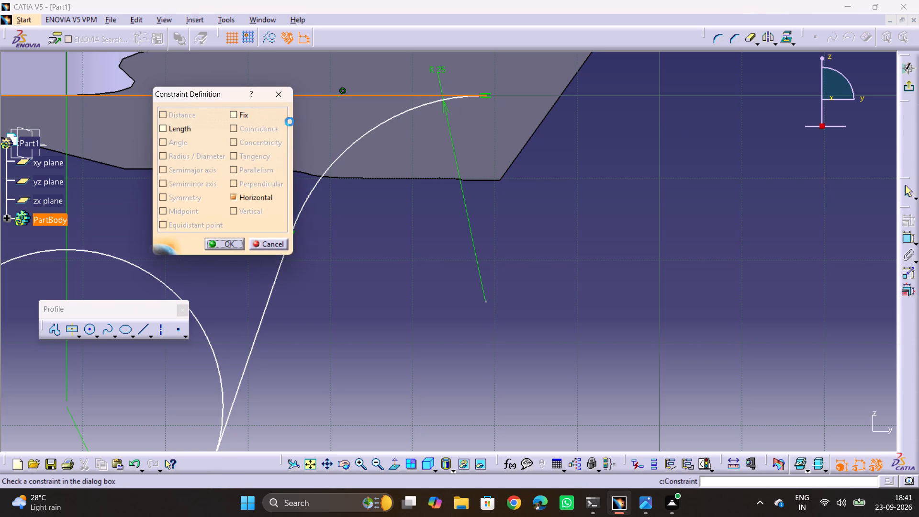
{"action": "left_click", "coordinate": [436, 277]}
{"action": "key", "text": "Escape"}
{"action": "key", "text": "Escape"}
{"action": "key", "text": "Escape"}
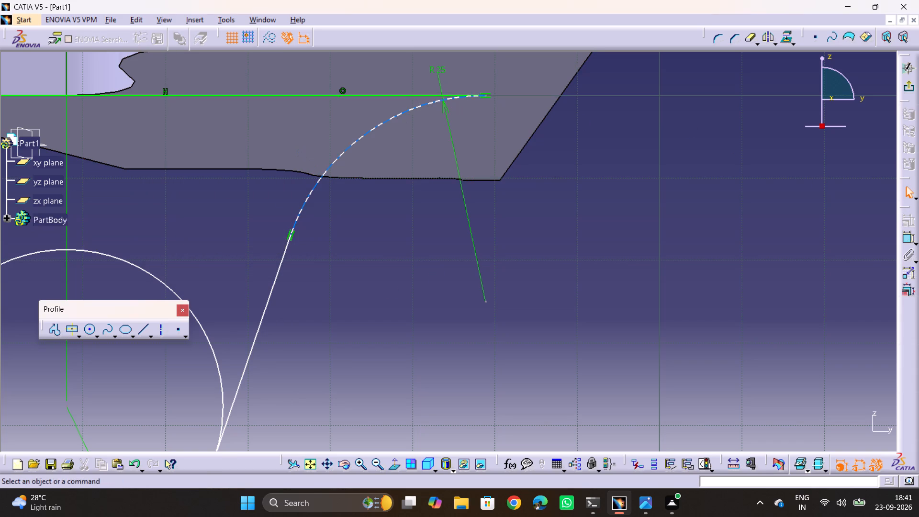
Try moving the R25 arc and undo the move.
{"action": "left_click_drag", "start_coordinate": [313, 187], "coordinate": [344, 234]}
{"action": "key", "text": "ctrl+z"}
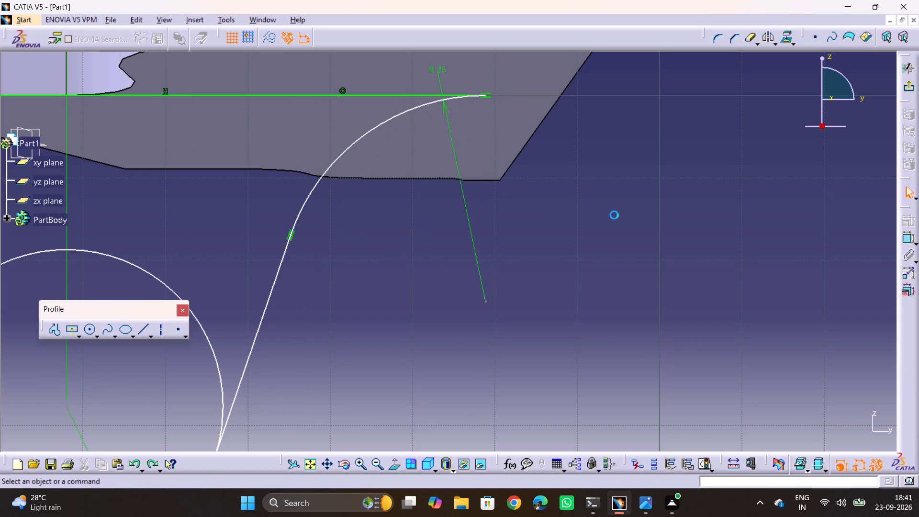
Examine the leg's sketch outline against the plate from an angle, and return to the view normal to the sketch plane.
{"action": "middle_click_drag", "start_coordinate": [627, 209], "coordinate": [629, 286], "text": "ctrl"}
{"action": "middle_click_drag", "start_coordinate": [379, 284], "coordinate": [380, 284]}
{"action": "left_click_drag", "start_coordinate": [379, 284], "coordinate": [380, 284]}
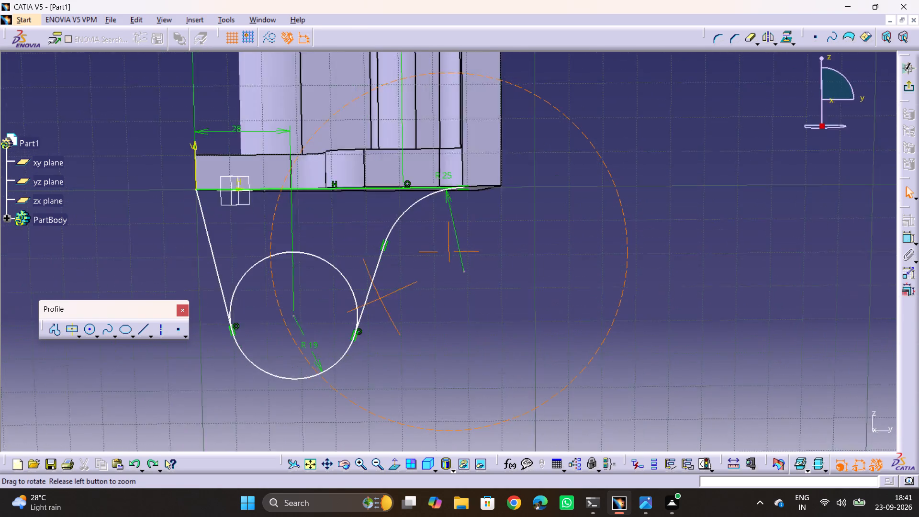
{"action": "left_click_drag", "start_coordinate": [380, 284], "coordinate": [384, 245]}
{"action": "middle_click_drag", "start_coordinate": [380, 284], "coordinate": [384, 245]}
{"action": "middle_click_drag", "start_coordinate": [505, 276], "coordinate": [572, 261]}
{"action": "middle_click_drag", "start_coordinate": [547, 280], "coordinate": [547, 325]}
{"action": "left_click_drag", "start_coordinate": [544, 280], "coordinate": [547, 325]}
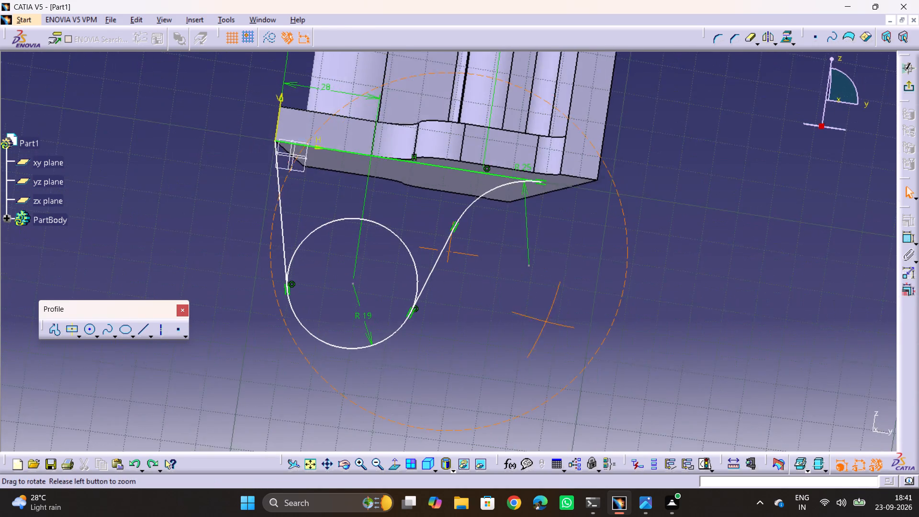
{"action": "middle_click_drag", "start_coordinate": [547, 325], "coordinate": [549, 342]}
{"action": "left_click_drag", "start_coordinate": [547, 325], "coordinate": [549, 342]}
{"action": "left_click", "coordinate": [309, 462]}
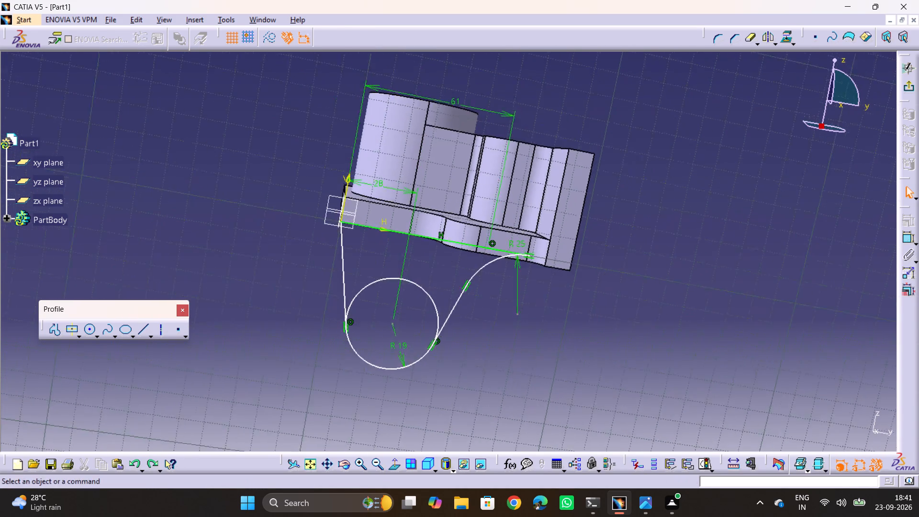
{"action": "left_click", "coordinate": [389, 463]}
{"action": "middle_click_drag", "start_coordinate": [478, 305], "coordinate": [490, 217], "text": "ctrl"}
{"action": "middle_click_drag", "start_coordinate": [448, 305], "coordinate": [457, 149]}
{"action": "middle_click_drag", "start_coordinate": [558, 258], "coordinate": [567, 282], "text": "ctrl"}
{"action": "middle_click_drag", "start_coordinate": [565, 283], "coordinate": [562, 266]}
{"action": "left_click", "coordinate": [683, 323]}
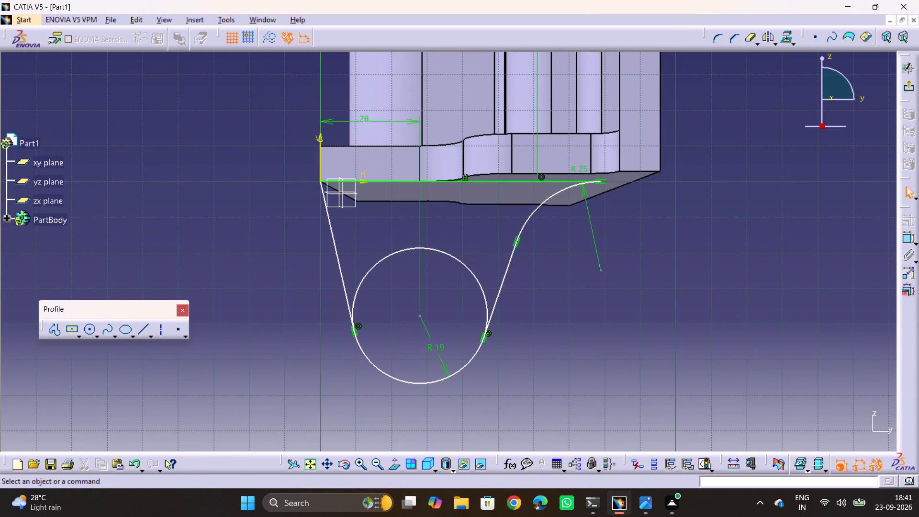
Check drawing 13.jpg and dimension the 19 mm radius circle's centre 56 mm below the horizontal line on the plate's bottom edge.
{"action": "key", "text": "alt+Tab"}
{"action": "key", "text": "alt+Tab"}
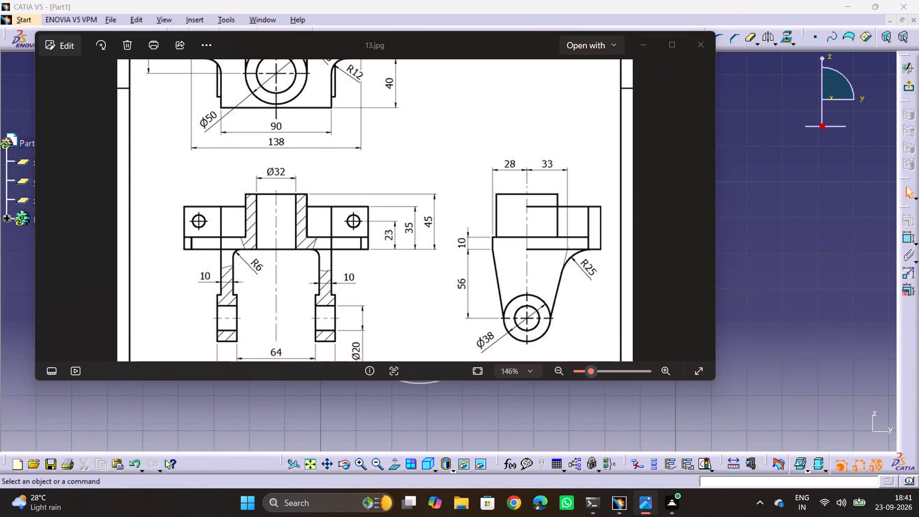
{"action": "left_click", "coordinate": [901, 235]}
{"action": "key", "text": "alt+Tab"}
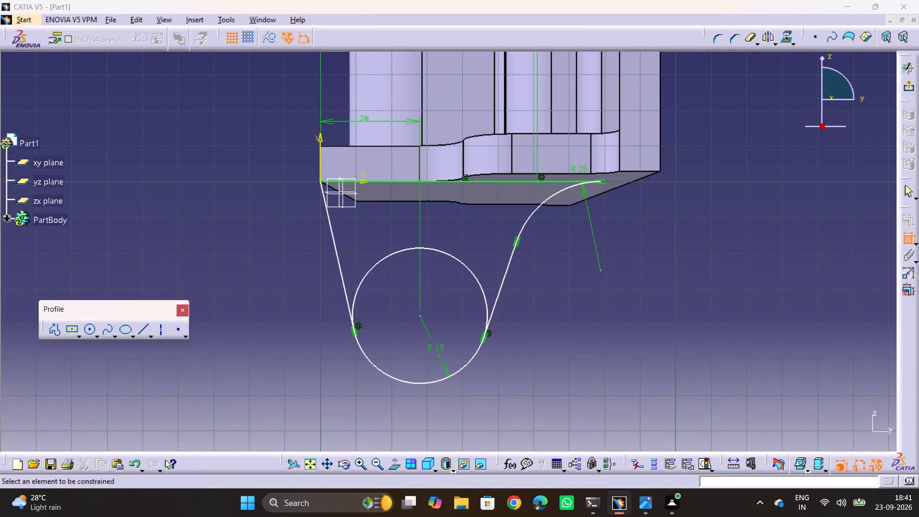
{"action": "key", "text": "alt+Tab"}
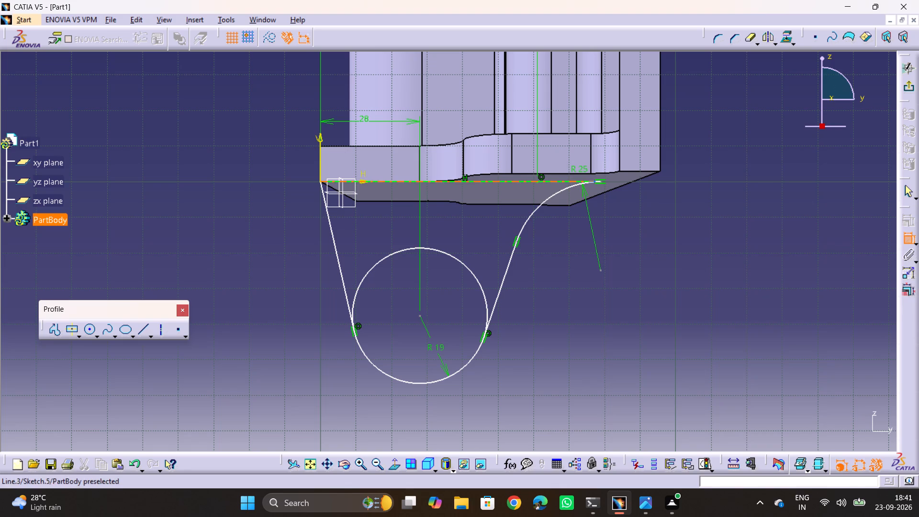
{"action": "left_click", "coordinate": [373, 182]}
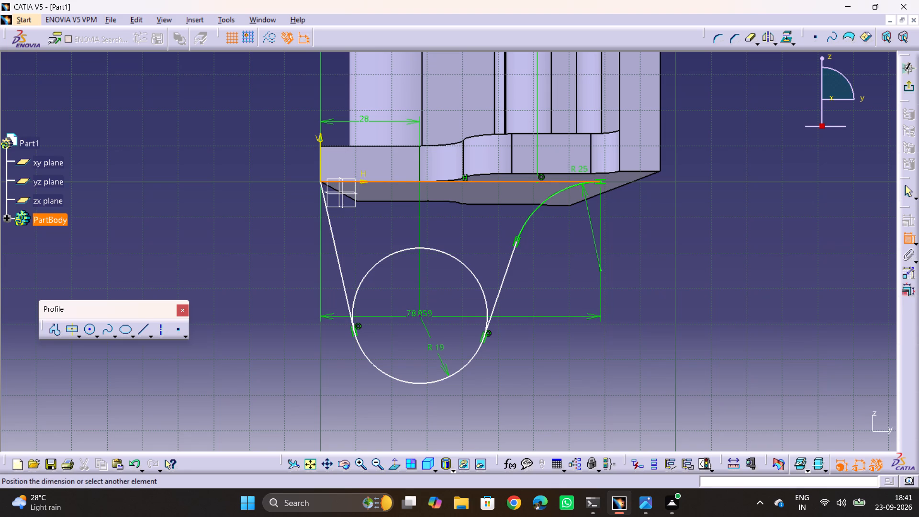
{"action": "left_click", "coordinate": [419, 316]}
{"action": "left_click", "coordinate": [233, 292]}
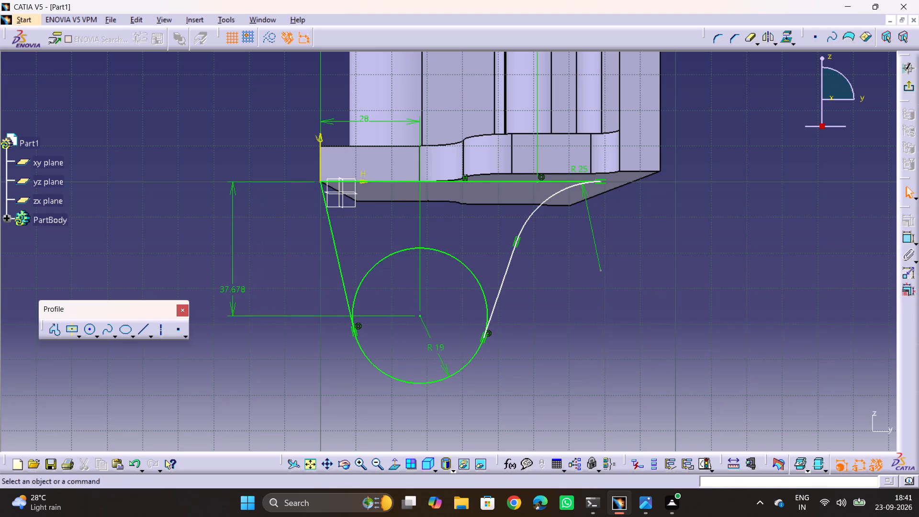
{"action": "double_click", "coordinate": [239, 286]}
{"action": "type", "text": "56"}
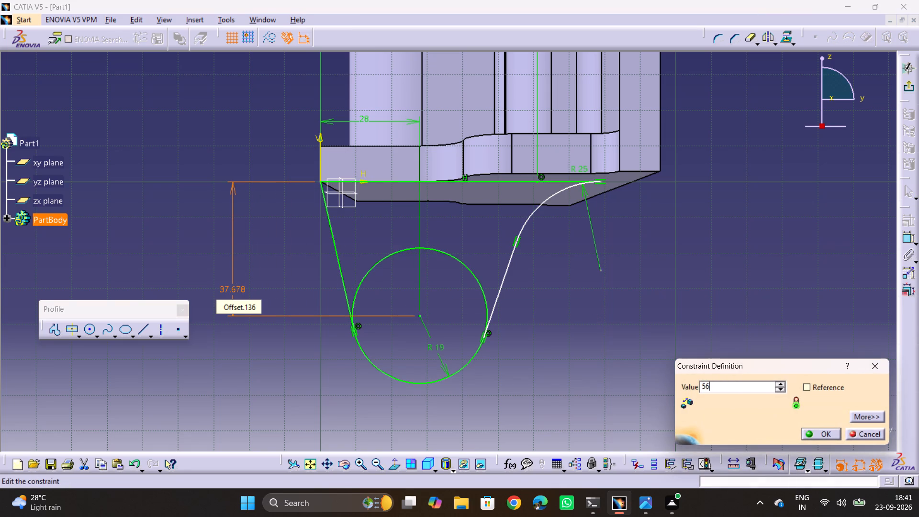
{"action": "key", "text": "Return"}
{"action": "left_click", "coordinate": [608, 337]}
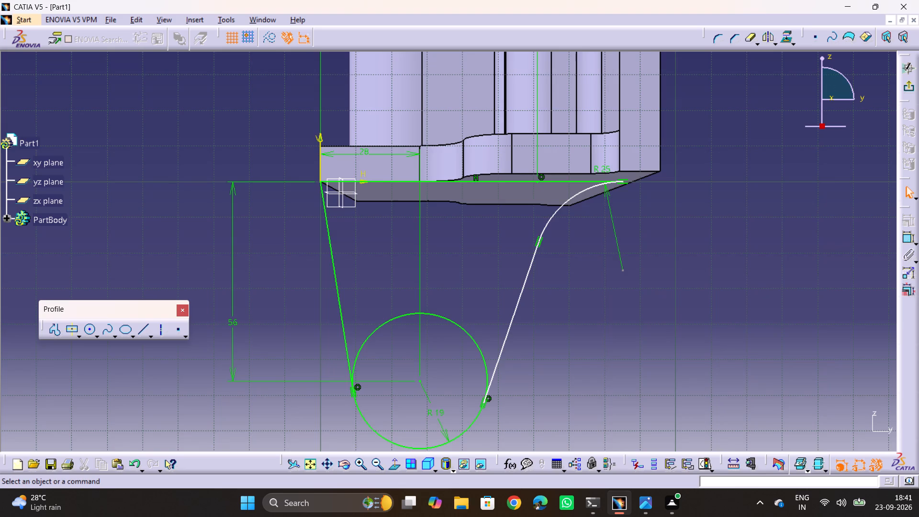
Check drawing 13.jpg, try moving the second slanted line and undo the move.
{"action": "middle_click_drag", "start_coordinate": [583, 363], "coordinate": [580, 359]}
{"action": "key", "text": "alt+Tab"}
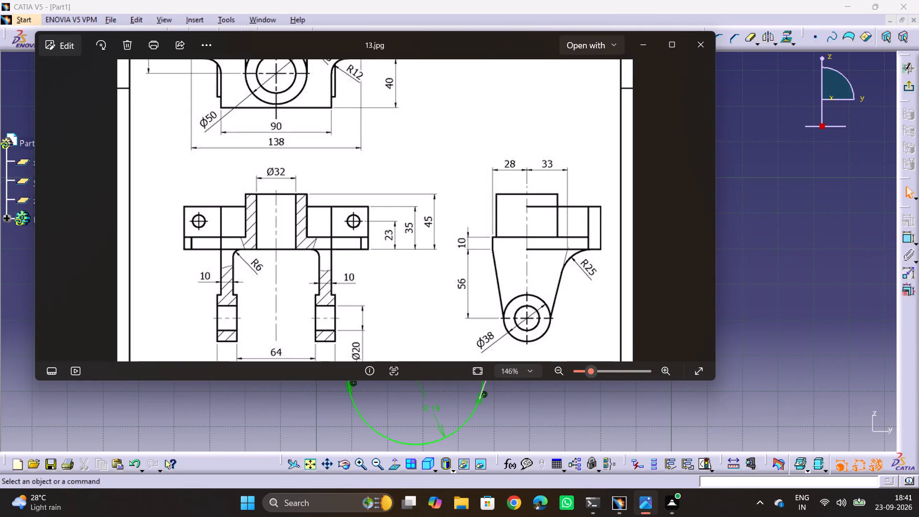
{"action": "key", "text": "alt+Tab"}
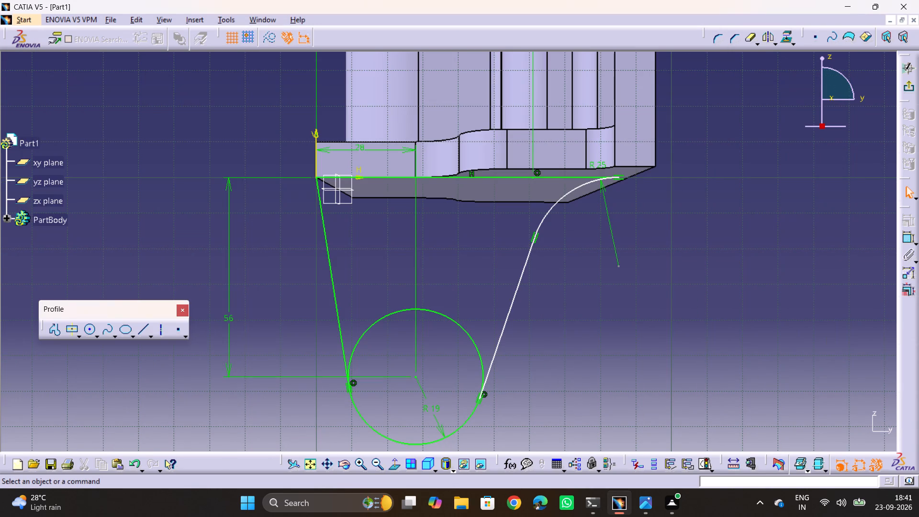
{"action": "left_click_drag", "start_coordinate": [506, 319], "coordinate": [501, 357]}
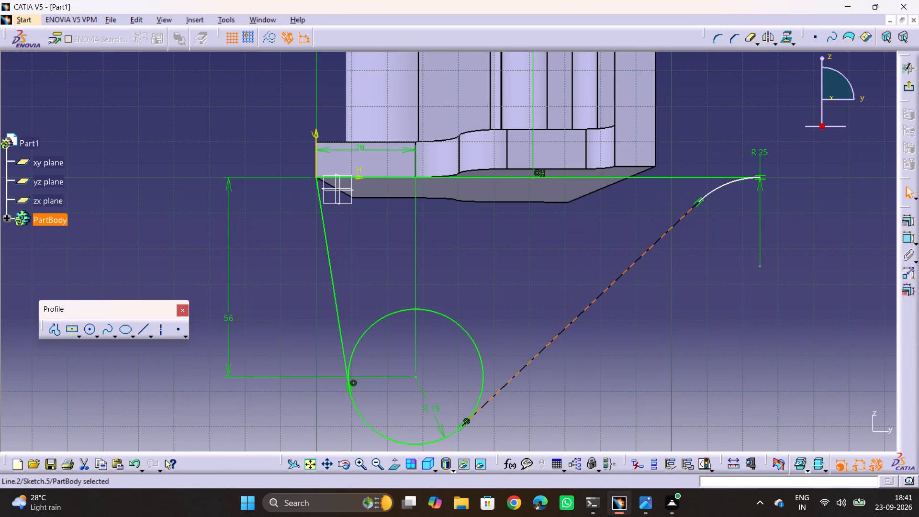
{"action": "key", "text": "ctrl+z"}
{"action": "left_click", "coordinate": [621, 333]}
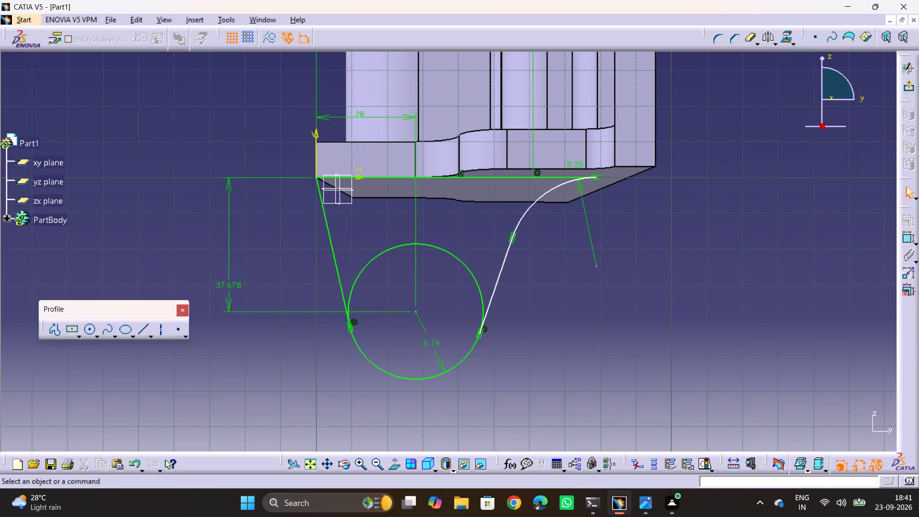
Set the vertical dimension between the horizontal line and the 19 mm radius circle's centre to 56 mm.
{"action": "double_click", "coordinate": [237, 286]}
{"action": "type", "text": "56"}
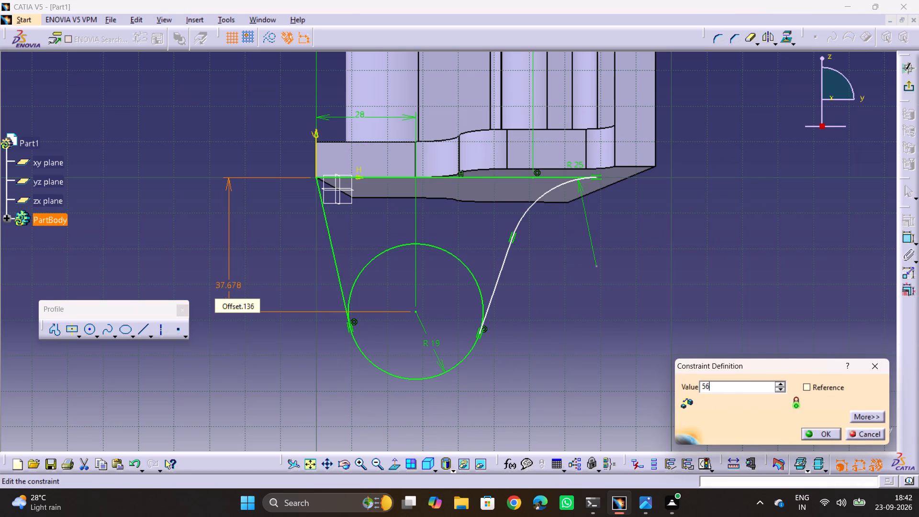
{"action": "key", "text": "Return"}
{"action": "left_click", "coordinate": [596, 328]}
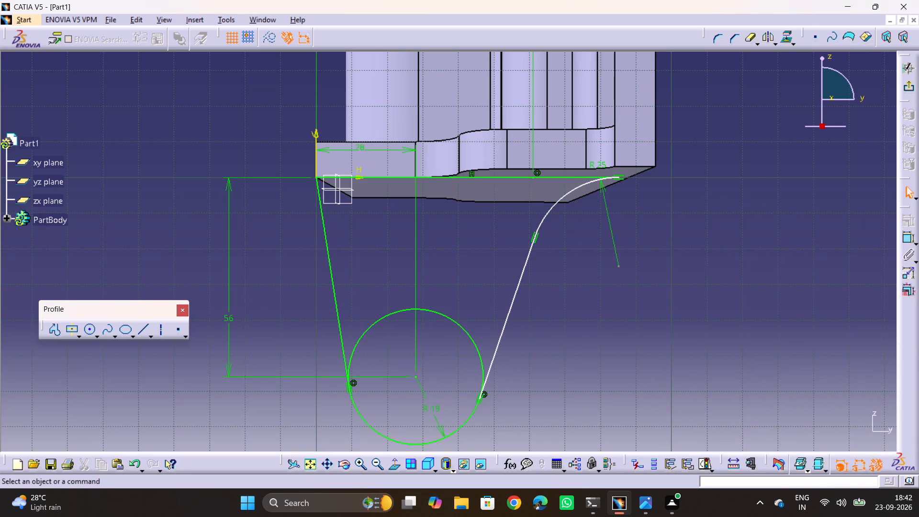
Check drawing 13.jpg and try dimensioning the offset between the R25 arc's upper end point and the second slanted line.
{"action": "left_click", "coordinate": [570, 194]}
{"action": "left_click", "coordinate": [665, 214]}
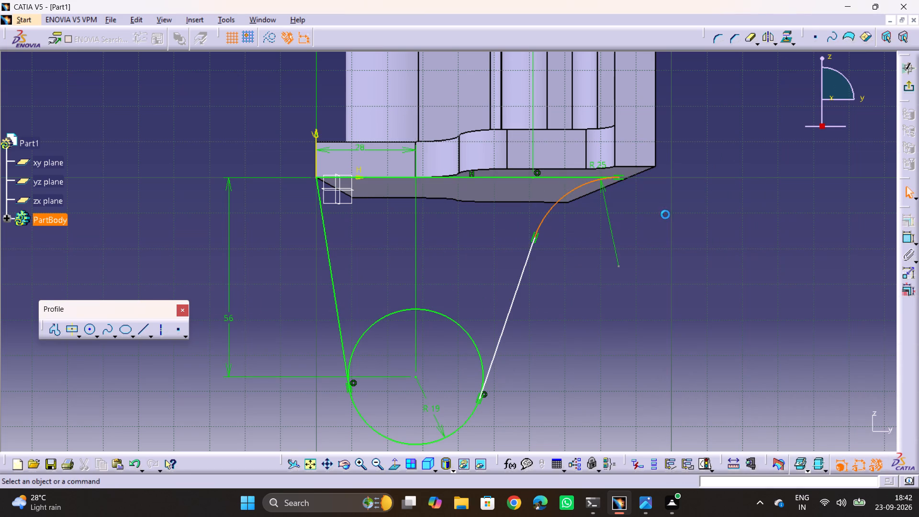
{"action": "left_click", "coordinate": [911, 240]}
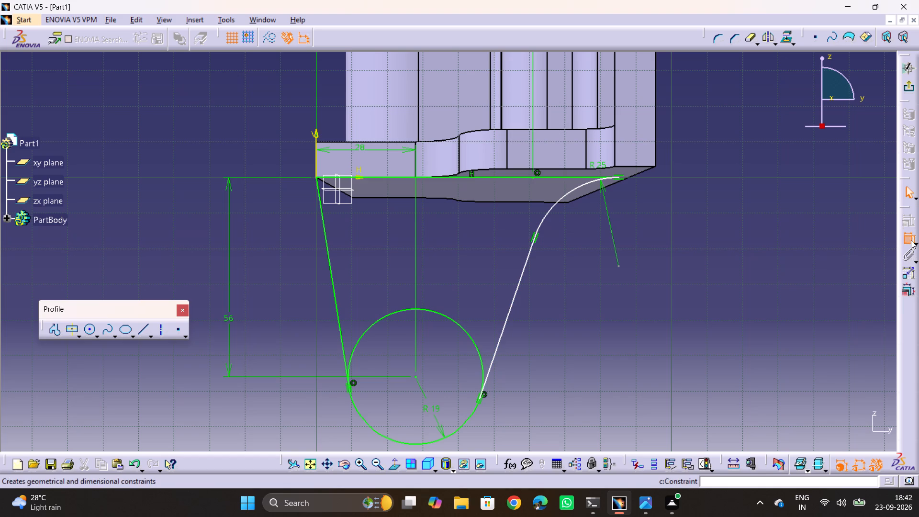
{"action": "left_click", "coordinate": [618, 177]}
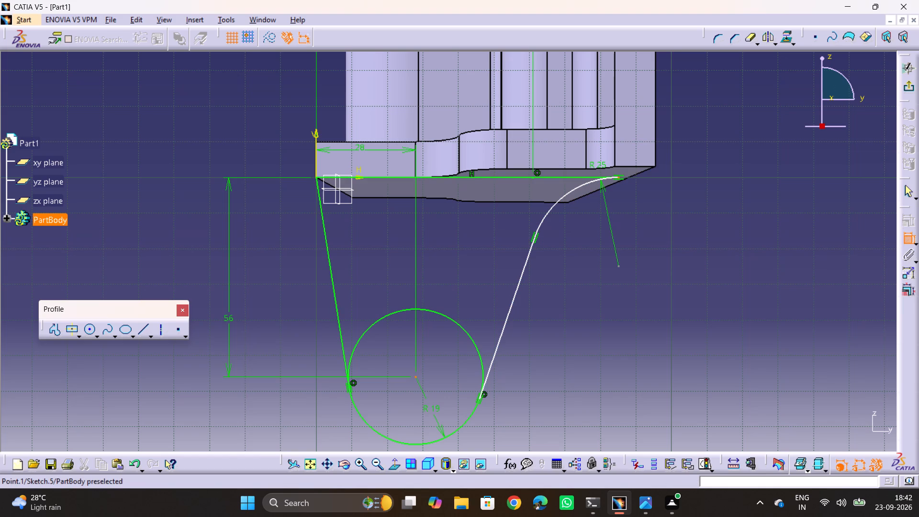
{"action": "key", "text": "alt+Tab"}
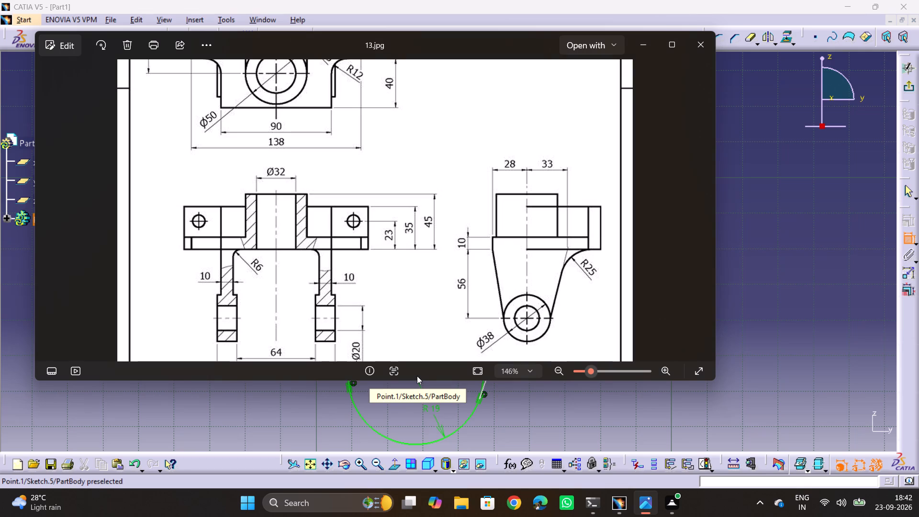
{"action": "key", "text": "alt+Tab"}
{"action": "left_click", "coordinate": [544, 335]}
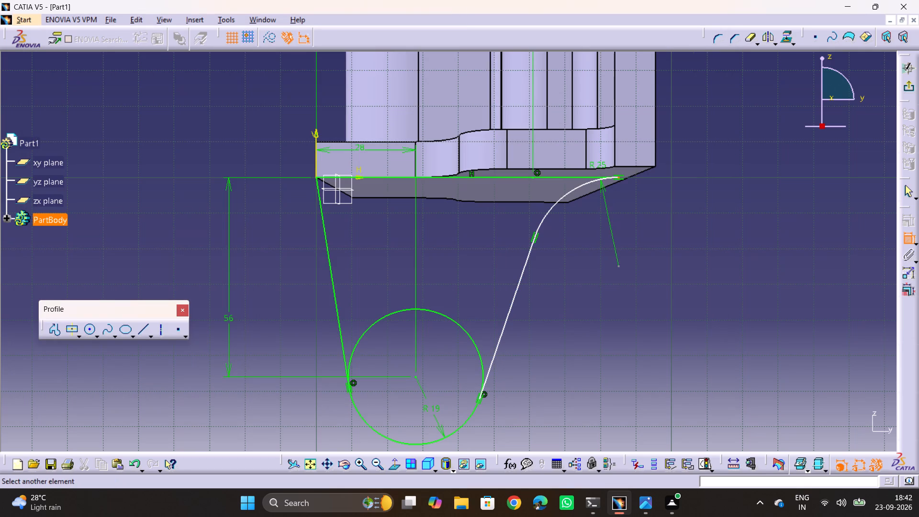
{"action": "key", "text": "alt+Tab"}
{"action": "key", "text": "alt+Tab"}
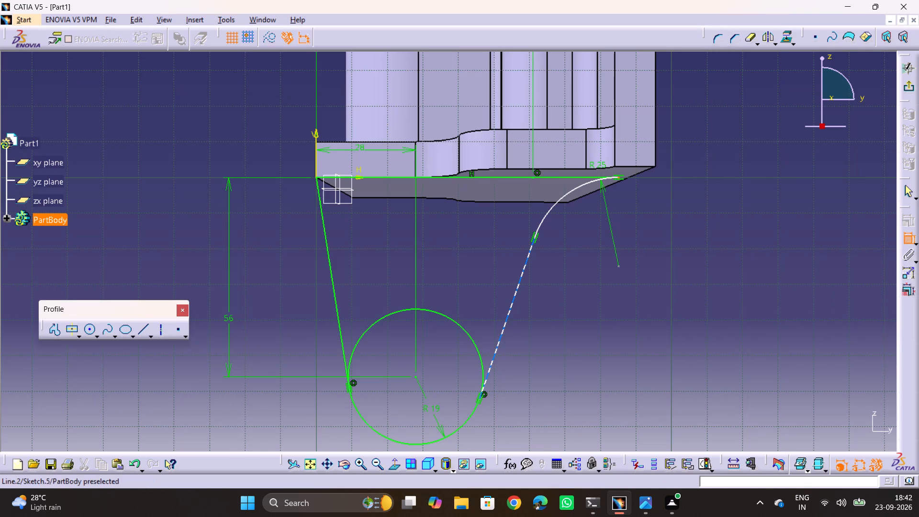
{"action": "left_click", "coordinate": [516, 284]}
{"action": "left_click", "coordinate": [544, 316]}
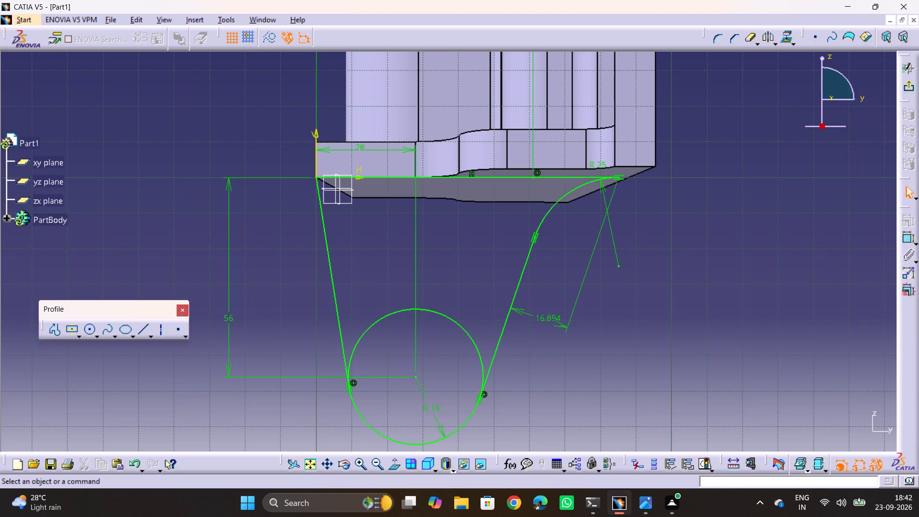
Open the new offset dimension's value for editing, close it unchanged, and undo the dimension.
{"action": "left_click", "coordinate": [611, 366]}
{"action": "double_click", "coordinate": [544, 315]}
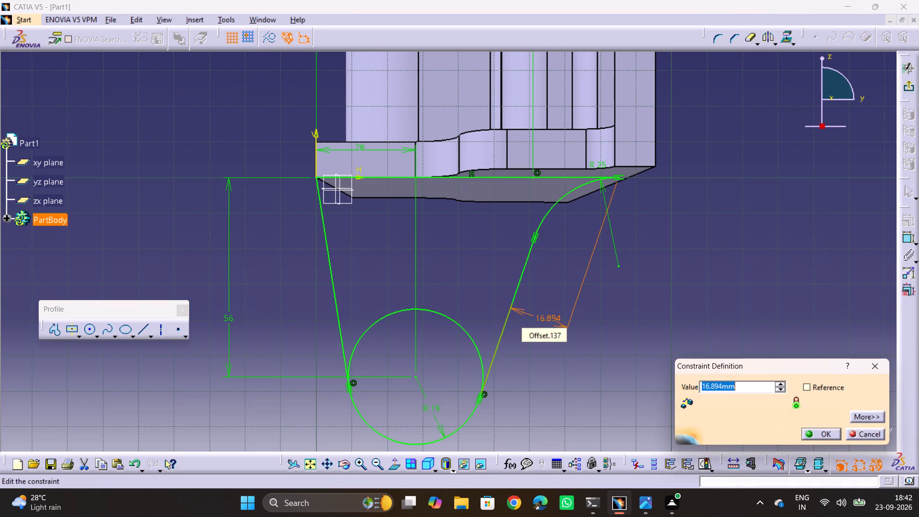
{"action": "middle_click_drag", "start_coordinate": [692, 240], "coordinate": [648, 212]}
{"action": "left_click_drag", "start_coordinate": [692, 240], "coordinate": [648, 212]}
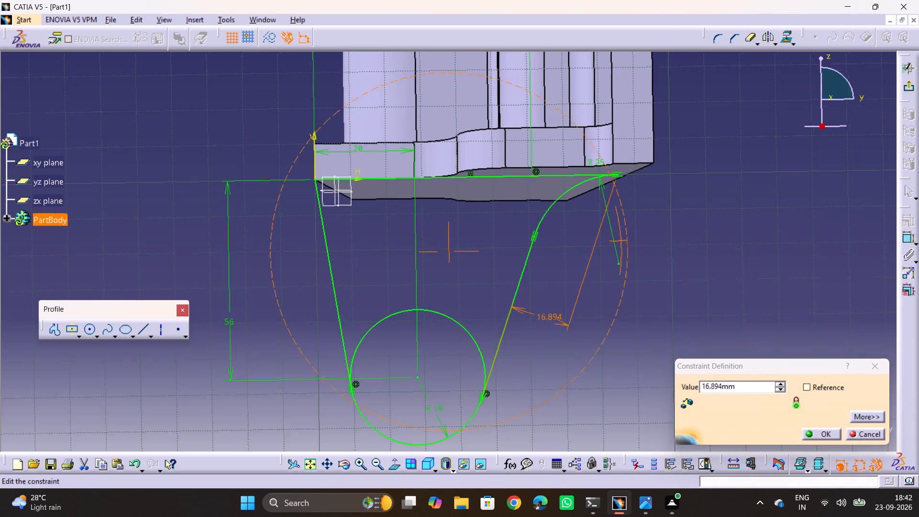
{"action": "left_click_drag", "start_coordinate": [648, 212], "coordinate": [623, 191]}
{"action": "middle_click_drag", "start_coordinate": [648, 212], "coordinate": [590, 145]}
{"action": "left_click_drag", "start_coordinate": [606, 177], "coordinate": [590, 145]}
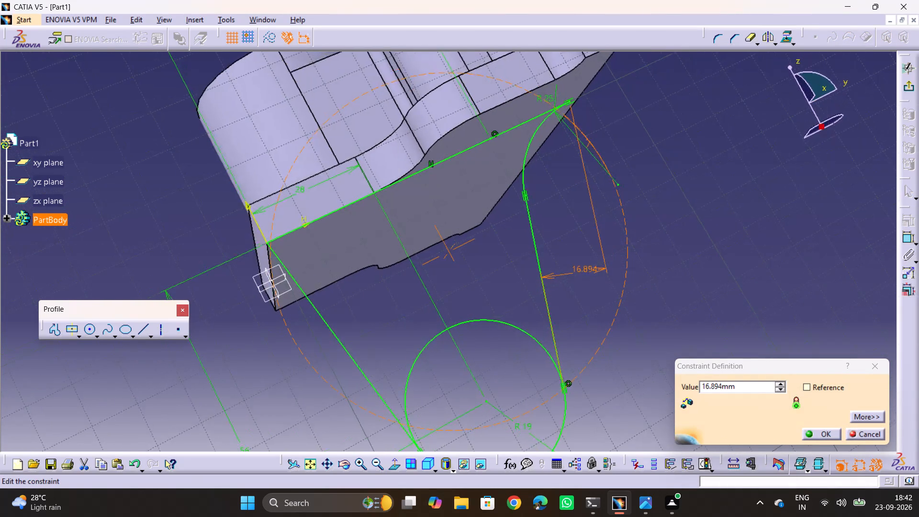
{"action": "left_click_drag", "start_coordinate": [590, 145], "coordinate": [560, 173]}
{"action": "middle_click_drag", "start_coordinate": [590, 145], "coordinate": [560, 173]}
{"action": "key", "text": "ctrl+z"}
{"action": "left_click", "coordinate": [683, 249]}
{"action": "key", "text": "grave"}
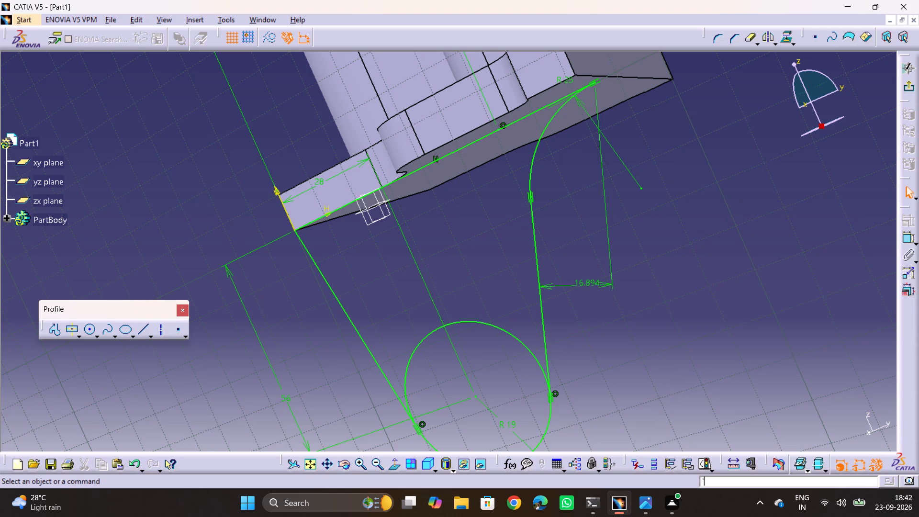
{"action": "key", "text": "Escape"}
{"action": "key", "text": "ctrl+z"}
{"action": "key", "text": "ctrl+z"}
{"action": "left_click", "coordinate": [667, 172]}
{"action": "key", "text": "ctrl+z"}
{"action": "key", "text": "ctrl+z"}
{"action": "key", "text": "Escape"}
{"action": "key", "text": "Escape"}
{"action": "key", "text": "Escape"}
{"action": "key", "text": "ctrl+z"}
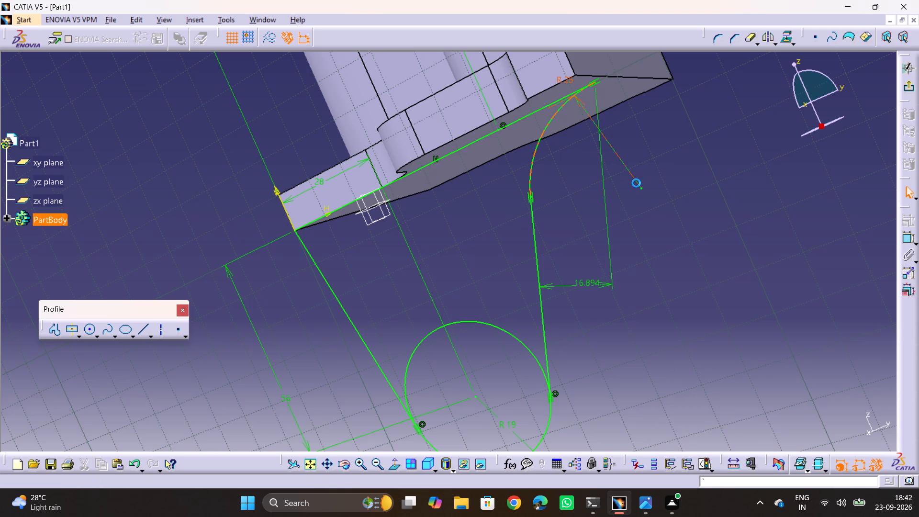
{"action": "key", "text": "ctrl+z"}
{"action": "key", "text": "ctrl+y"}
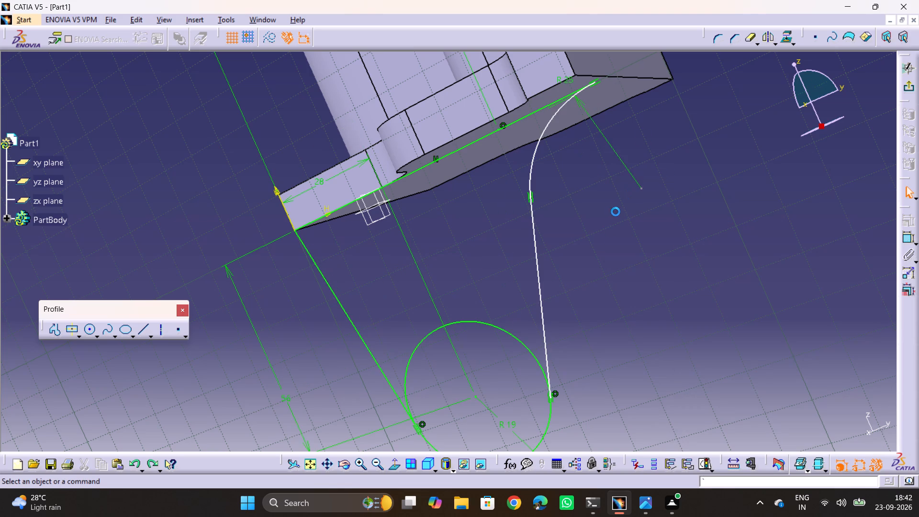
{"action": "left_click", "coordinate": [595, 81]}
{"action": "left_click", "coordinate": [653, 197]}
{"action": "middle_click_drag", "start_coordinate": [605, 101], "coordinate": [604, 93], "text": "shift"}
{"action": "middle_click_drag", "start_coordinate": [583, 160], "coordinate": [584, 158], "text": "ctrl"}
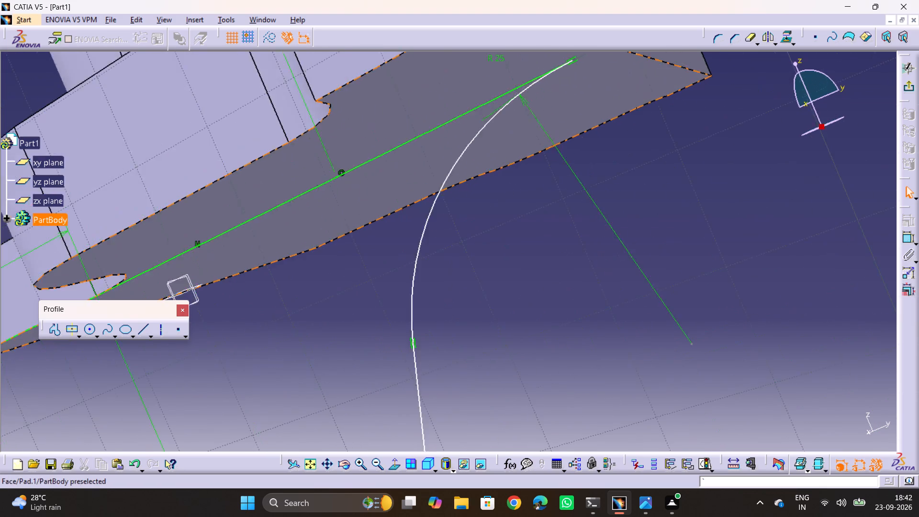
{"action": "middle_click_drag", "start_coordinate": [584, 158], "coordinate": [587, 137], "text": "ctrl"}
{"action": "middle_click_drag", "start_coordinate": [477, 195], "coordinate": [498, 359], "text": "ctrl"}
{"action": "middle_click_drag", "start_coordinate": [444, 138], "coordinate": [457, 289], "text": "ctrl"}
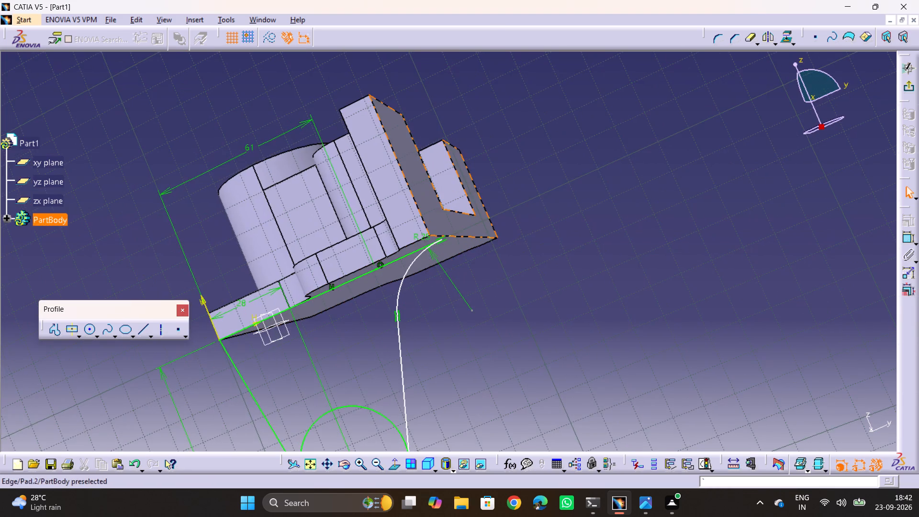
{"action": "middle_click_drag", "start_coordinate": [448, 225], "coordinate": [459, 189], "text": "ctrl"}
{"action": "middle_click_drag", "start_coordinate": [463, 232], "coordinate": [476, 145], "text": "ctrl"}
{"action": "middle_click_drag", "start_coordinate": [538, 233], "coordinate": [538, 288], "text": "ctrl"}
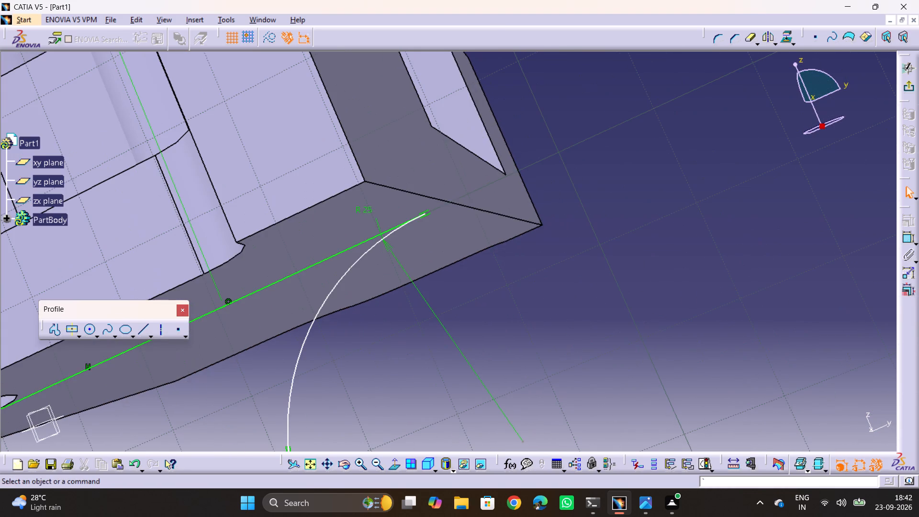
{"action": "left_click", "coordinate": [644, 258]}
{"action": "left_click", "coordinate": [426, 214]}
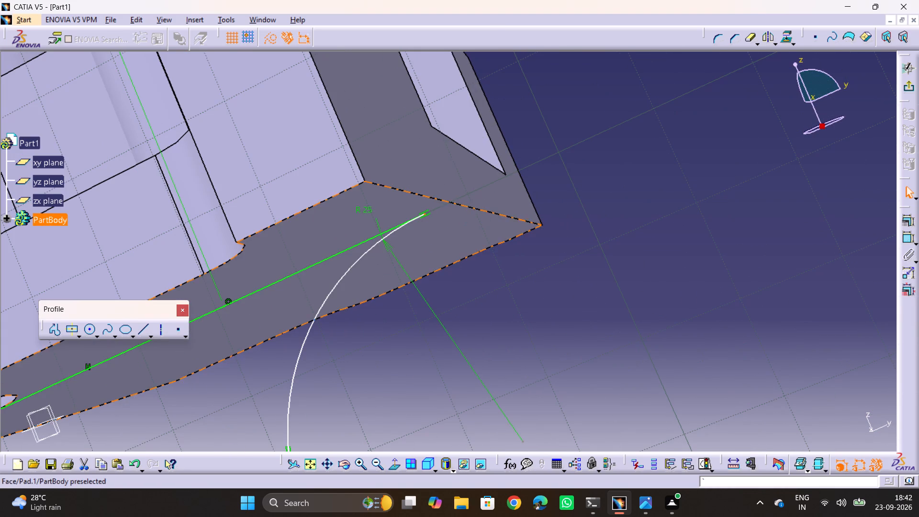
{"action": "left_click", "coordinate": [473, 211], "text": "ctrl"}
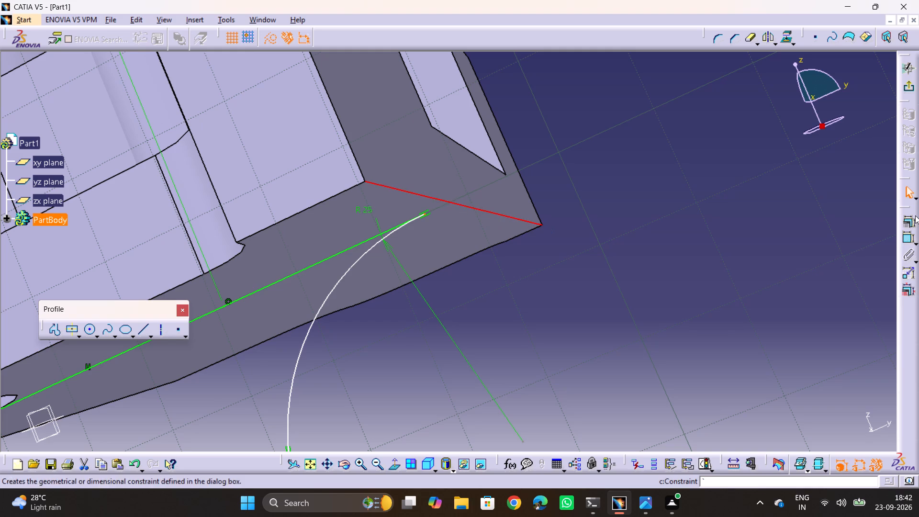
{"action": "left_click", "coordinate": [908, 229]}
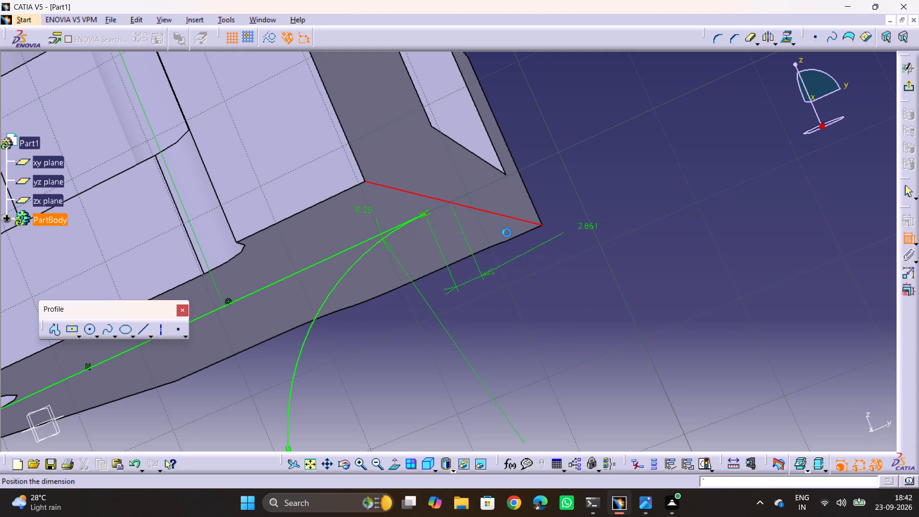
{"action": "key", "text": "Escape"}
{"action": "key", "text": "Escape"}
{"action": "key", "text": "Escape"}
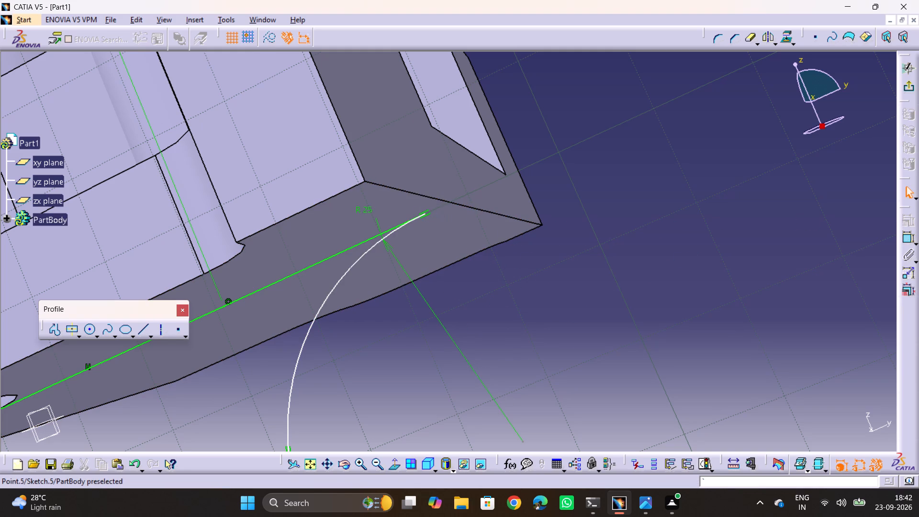
Apply a coincidence constraint between the R25 arc's upper end point and the plate bottom face's edge just beyond it.
{"action": "left_click", "coordinate": [426, 216]}
{"action": "left_click", "coordinate": [452, 201], "text": "ctrl"}
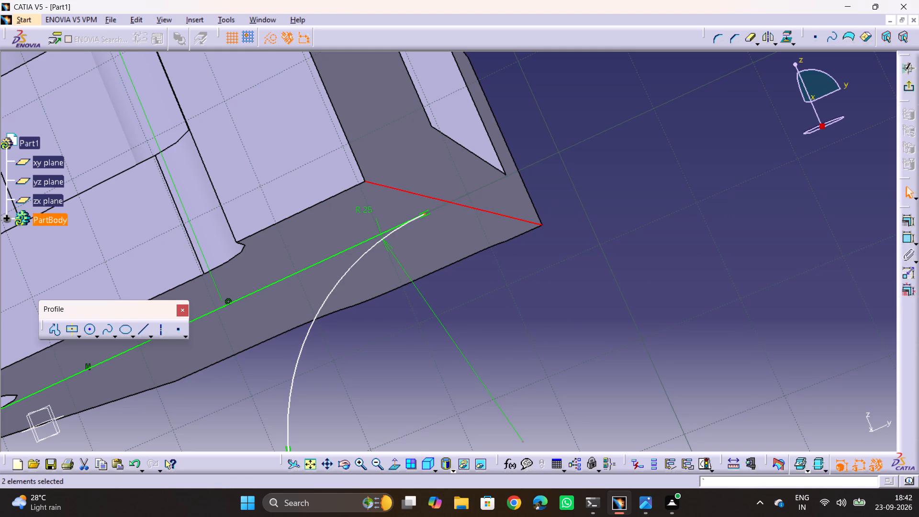
{"action": "left_click", "coordinate": [910, 219]}
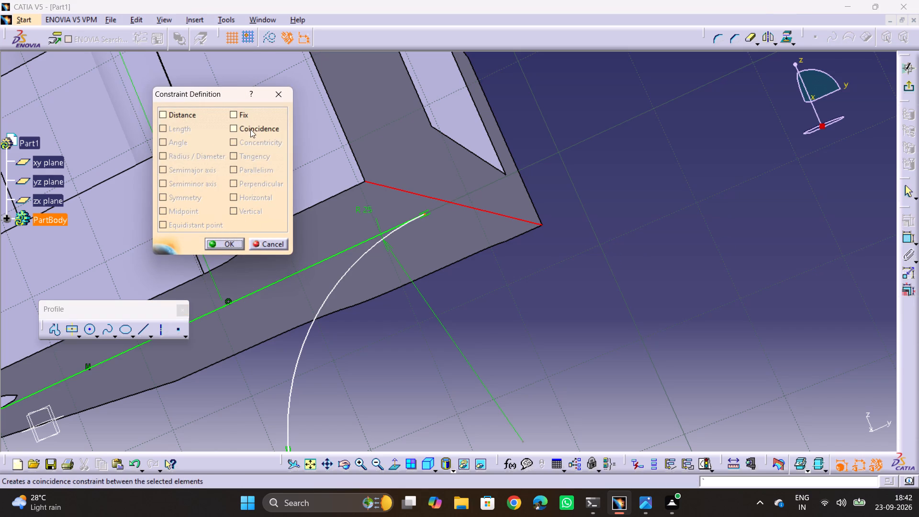
{"action": "left_click", "coordinate": [251, 129]}
{"action": "left_click_drag", "start_coordinate": [225, 239], "coordinate": [225, 246]}
{"action": "left_click", "coordinate": [667, 246]}
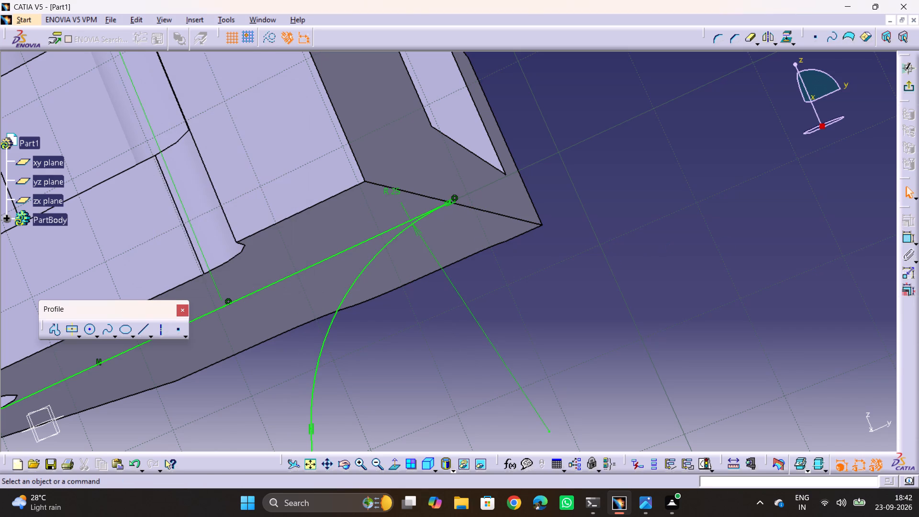
Check drawing 13.jpg and quick-trim the lower part of the 19 mm radius circle between its tangent points with the two slanted lines.
{"action": "middle_click_drag", "start_coordinate": [558, 154], "coordinate": [583, 241], "text": "ctrl"}
{"action": "middle_click_drag", "start_coordinate": [469, 269], "coordinate": [437, 231]}
{"action": "left_click_drag", "start_coordinate": [468, 269], "coordinate": [437, 230]}
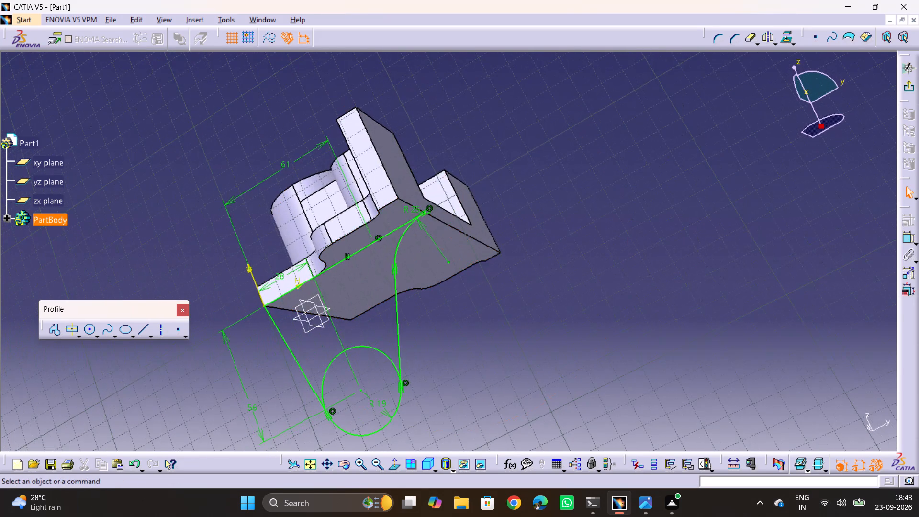
{"action": "middle_click_drag", "start_coordinate": [571, 247], "coordinate": [599, 219]}
{"action": "key", "text": "alt+Tab"}
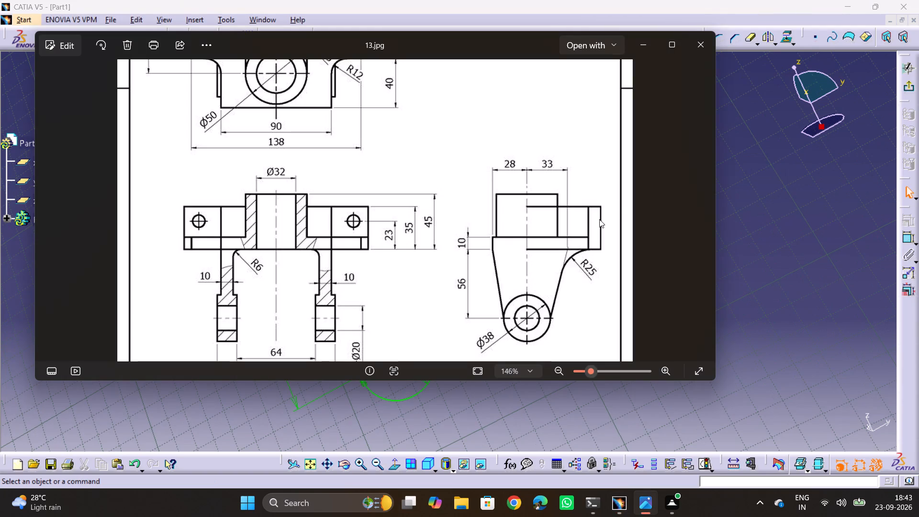
{"action": "key", "text": "alt+Tab"}
{"action": "middle_click_drag", "start_coordinate": [542, 247], "coordinate": [595, 214]}
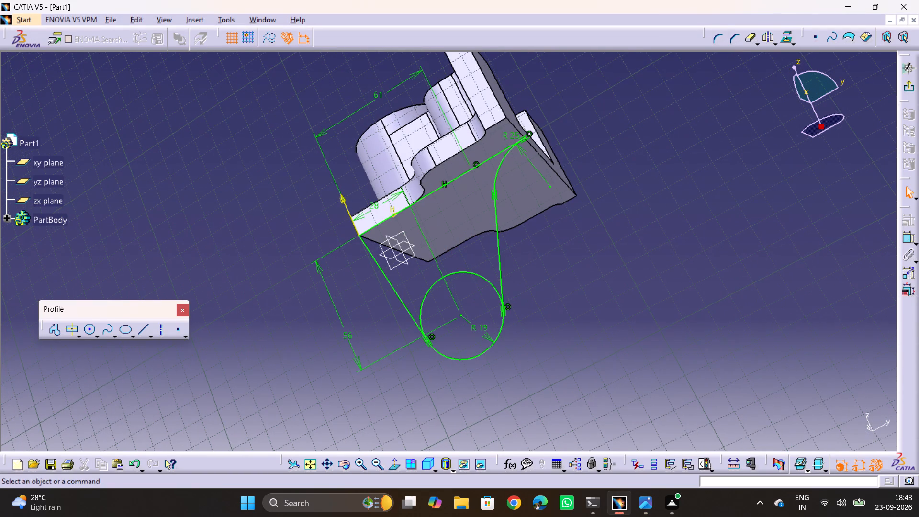
{"action": "left_click", "coordinate": [750, 36]}
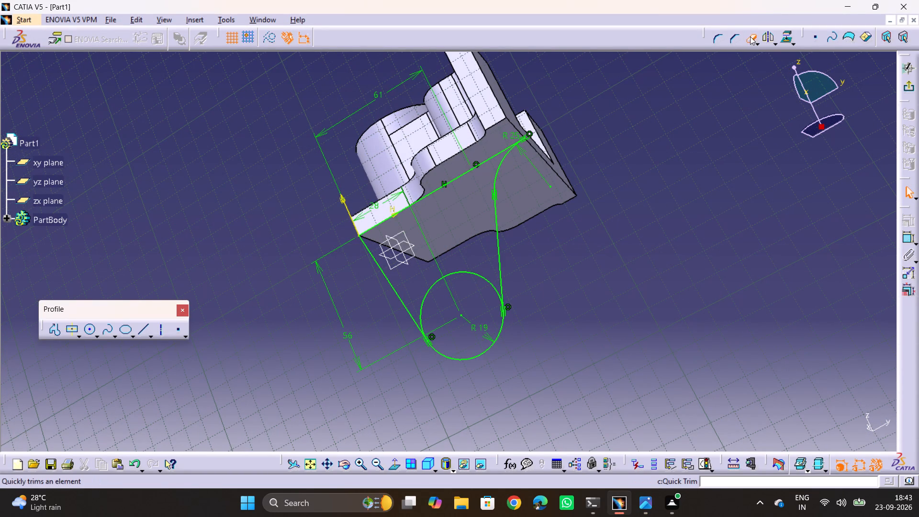
{"action": "left_click", "coordinate": [494, 346]}
{"action": "left_click", "coordinate": [615, 355]}
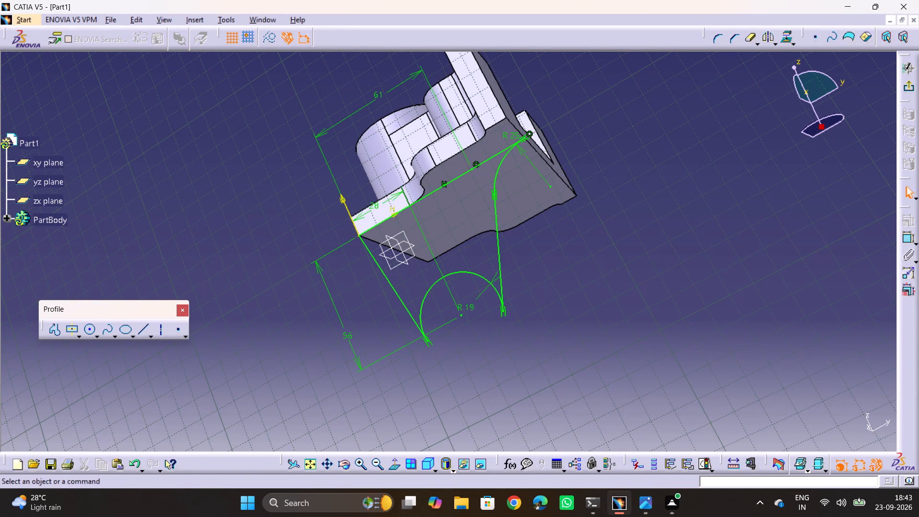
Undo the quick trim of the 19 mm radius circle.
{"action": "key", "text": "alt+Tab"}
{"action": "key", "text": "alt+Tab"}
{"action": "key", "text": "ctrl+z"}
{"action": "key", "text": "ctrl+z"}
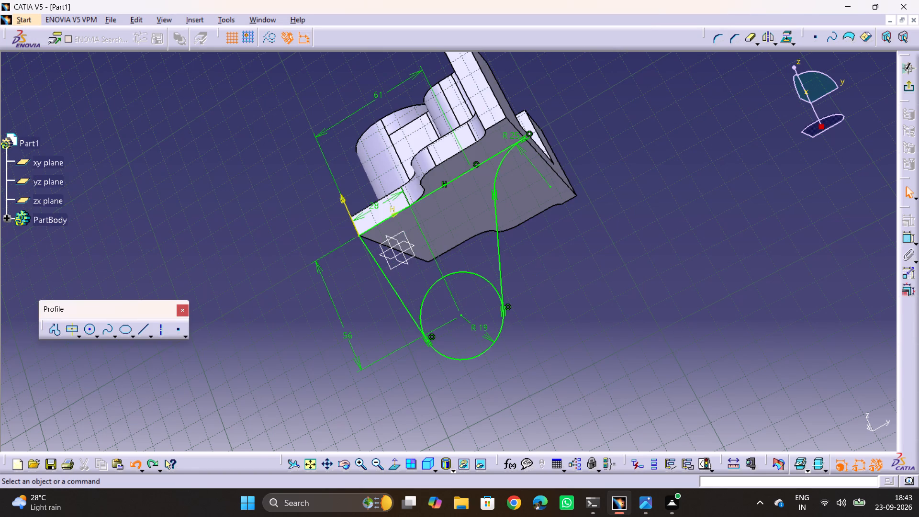
View the sketch normal to its plane, check drawing 13.jpg, and delete the 19 mm radius circle.
{"action": "left_click", "coordinate": [309, 463]}
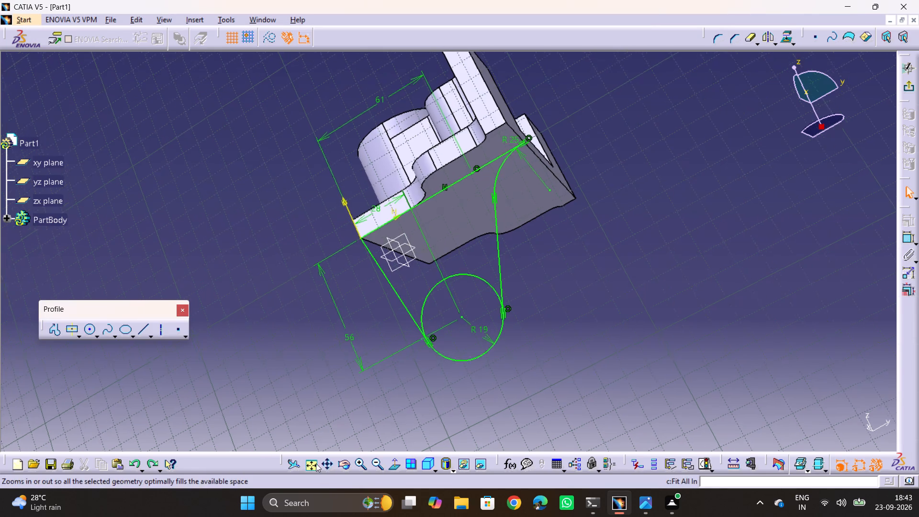
{"action": "left_click", "coordinate": [396, 465]}
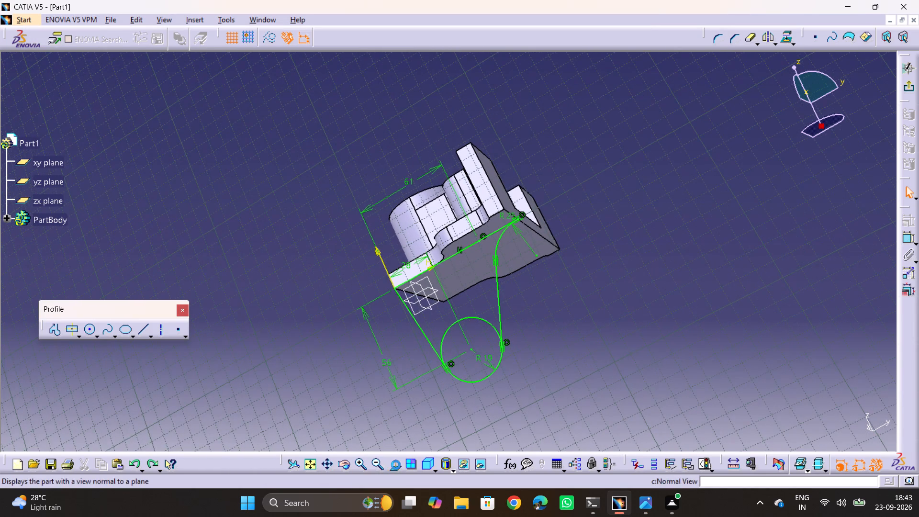
{"action": "middle_click_drag", "start_coordinate": [511, 356], "coordinate": [526, 315], "text": "ctrl"}
{"action": "middle_click_drag", "start_coordinate": [465, 398], "coordinate": [458, 346]}
{"action": "key", "text": "alt+Tab"}
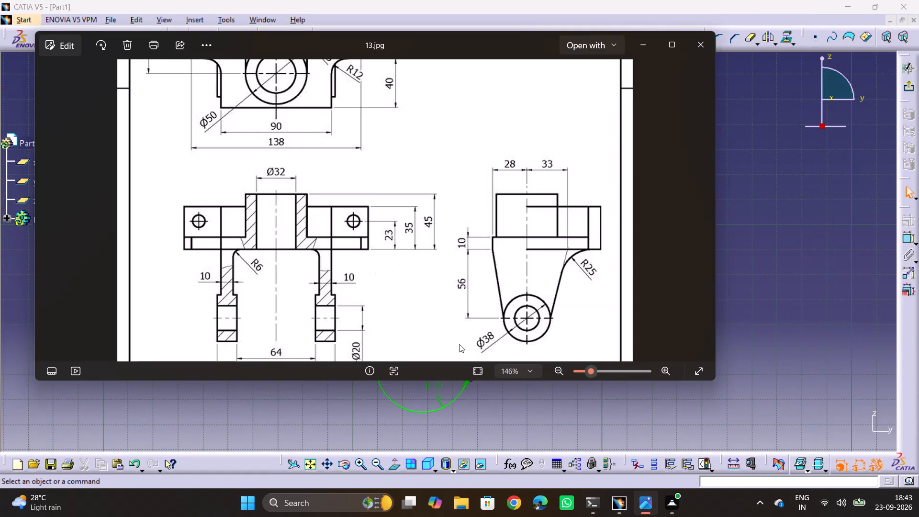
{"action": "key", "text": "alt+Tab"}
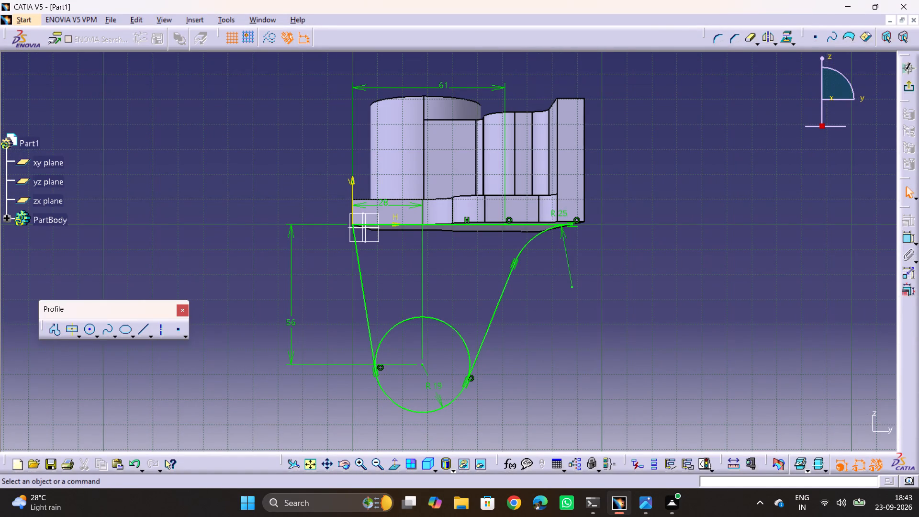
{"action": "middle_click_drag", "start_coordinate": [402, 367], "coordinate": [403, 342], "text": "ctrl"}
{"action": "middle_click_drag", "start_coordinate": [452, 373], "coordinate": [472, 284]}
{"action": "middle_click_drag", "start_coordinate": [480, 319], "coordinate": [485, 296], "text": "ctrl"}
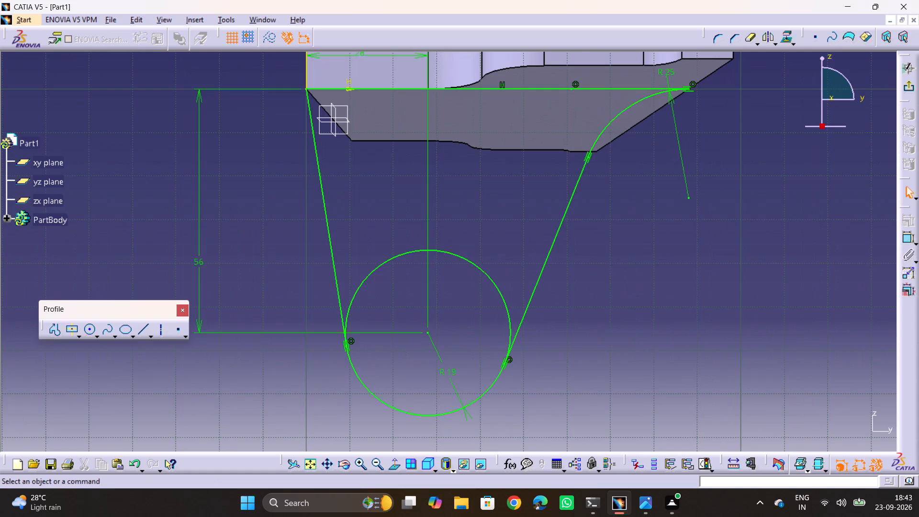
{"action": "middle_click_drag", "start_coordinate": [538, 363], "coordinate": [547, 339]}
{"action": "left_click_drag", "start_coordinate": [529, 305], "coordinate": [552, 255]}
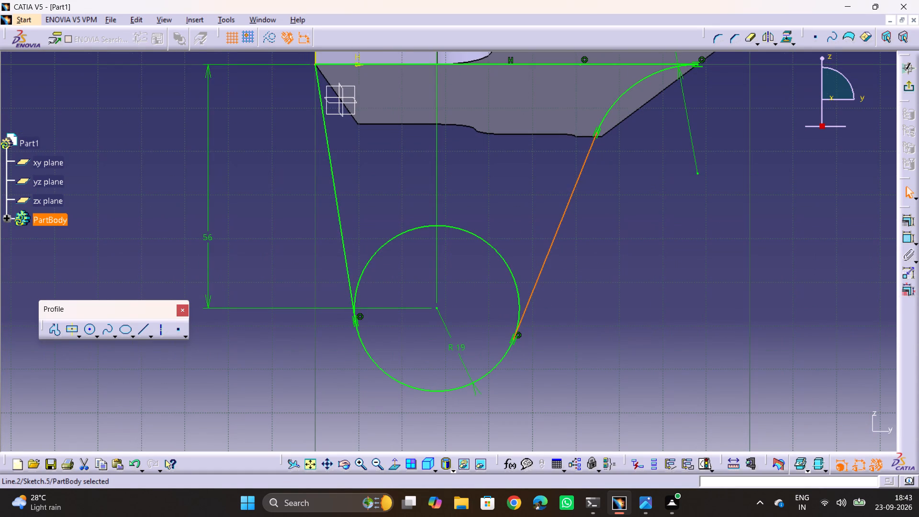
{"action": "key", "text": "alt+Tab"}
{"action": "key", "text": "alt+Tab"}
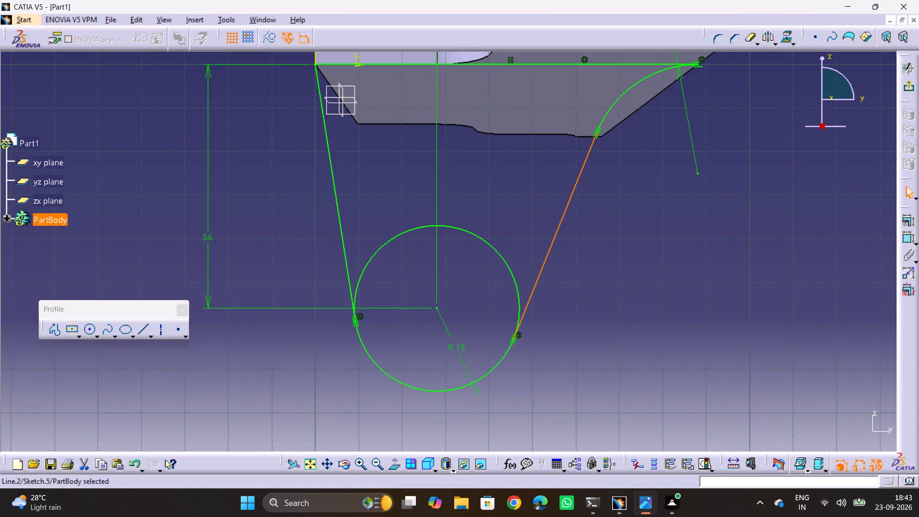
{"action": "left_click", "coordinate": [496, 368]}
{"action": "key", "text": "Delete"}
{"action": "left_click", "coordinate": [633, 363]}
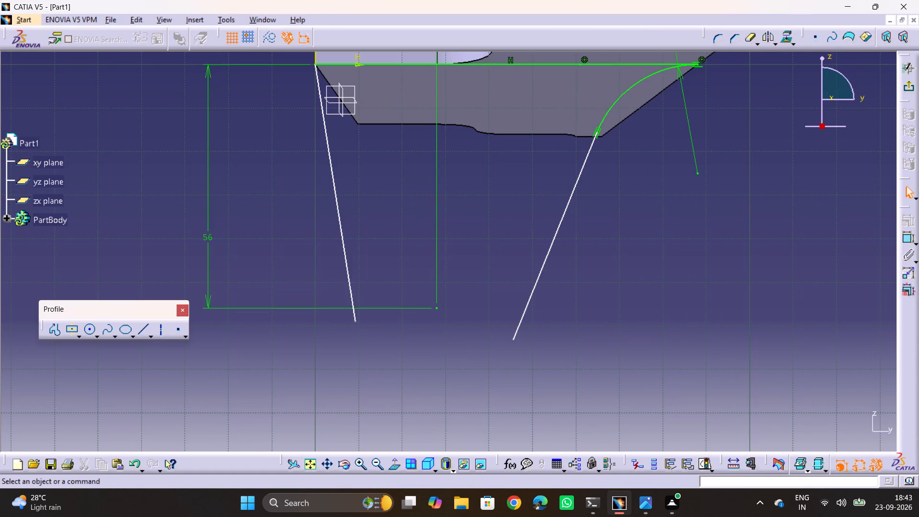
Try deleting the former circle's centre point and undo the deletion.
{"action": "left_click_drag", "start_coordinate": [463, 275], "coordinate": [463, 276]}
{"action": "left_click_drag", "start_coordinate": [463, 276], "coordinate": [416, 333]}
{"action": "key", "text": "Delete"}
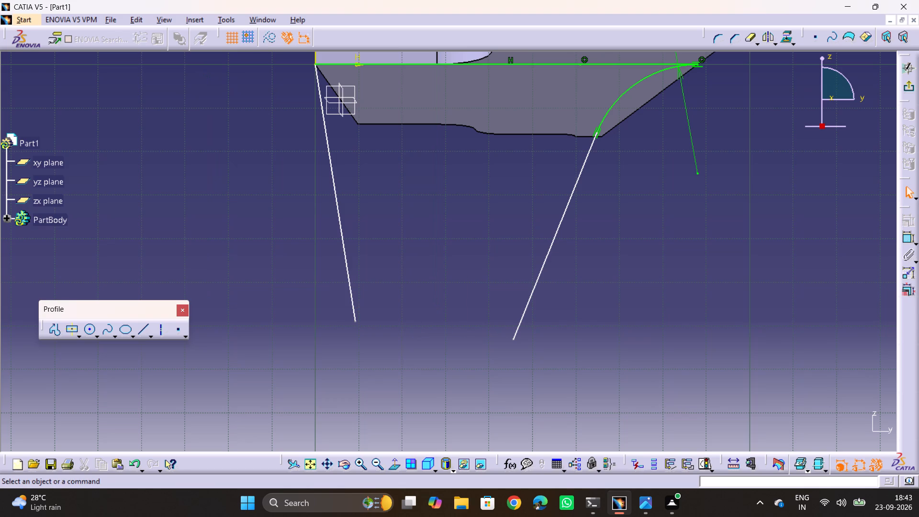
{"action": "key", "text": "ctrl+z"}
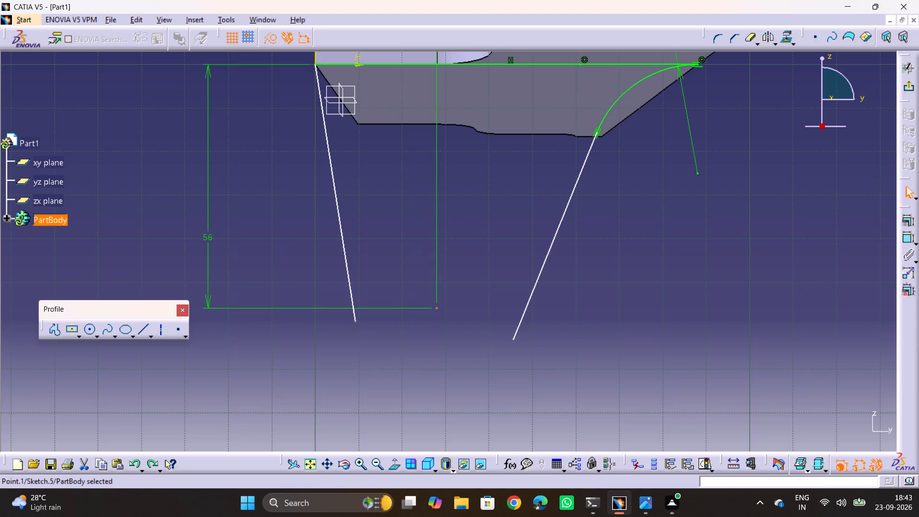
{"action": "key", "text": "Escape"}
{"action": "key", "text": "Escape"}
Delete the 56 mm vertical dimension between the top line and the former circle's centre point.
{"action": "left_click_drag", "start_coordinate": [229, 207], "coordinate": [224, 220]}
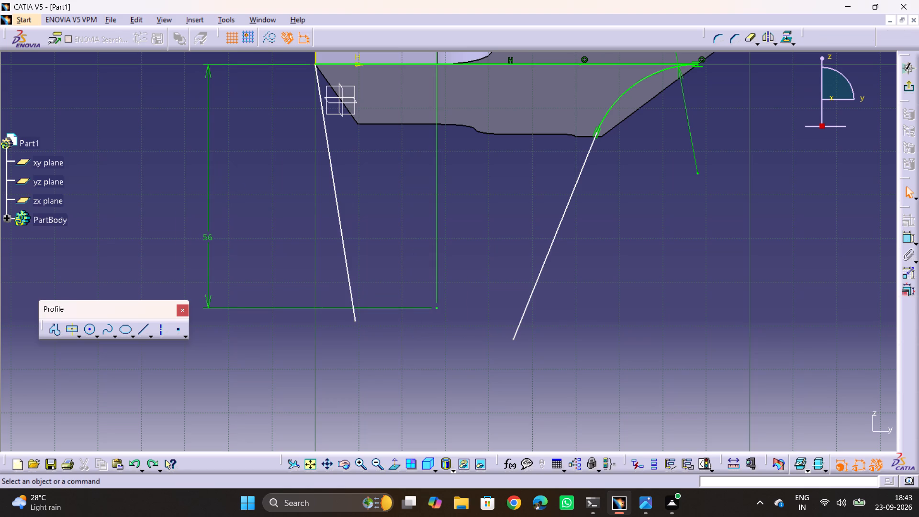
{"action": "left_click_drag", "start_coordinate": [224, 220], "coordinate": [171, 265]}
{"action": "left_click", "coordinate": [207, 233]}
{"action": "key", "text": "Delete"}
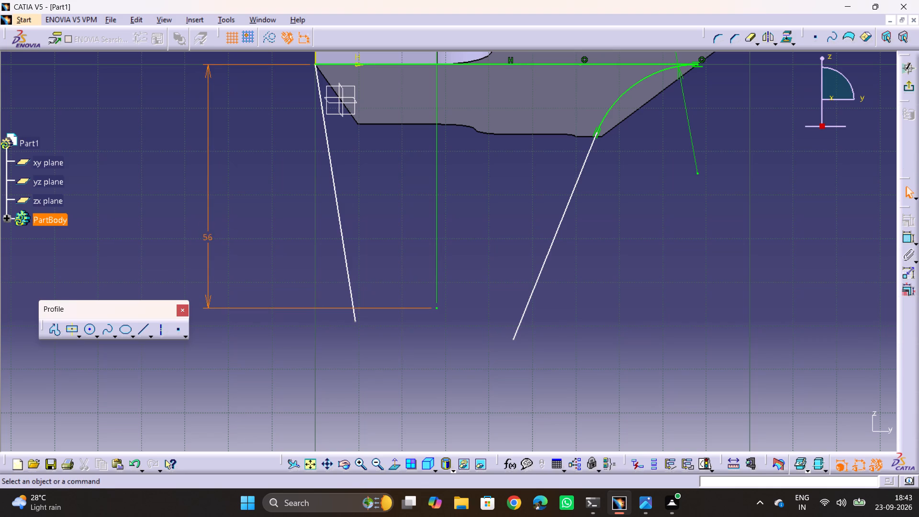
Dimension the first slanted line's lower end point from the horizontal top line and set the distance to 56 mm.
{"action": "left_click", "coordinate": [911, 241]}
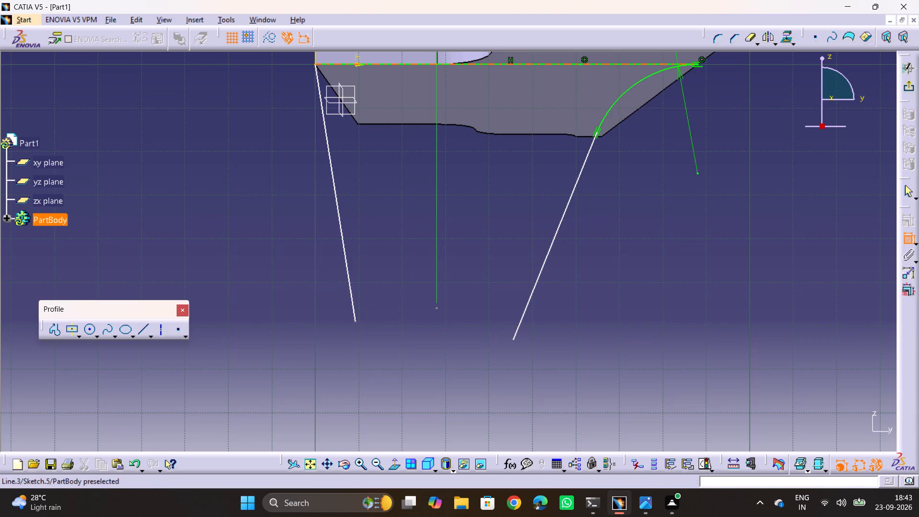
{"action": "left_click", "coordinate": [345, 65]}
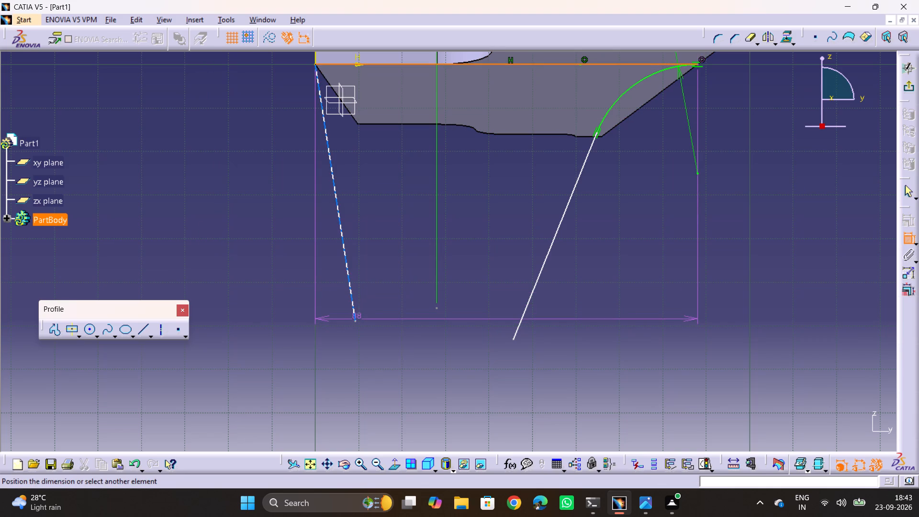
{"action": "left_click", "coordinate": [355, 320]}
{"action": "left_click", "coordinate": [252, 231]}
{"action": "double_click", "coordinate": [256, 230]}
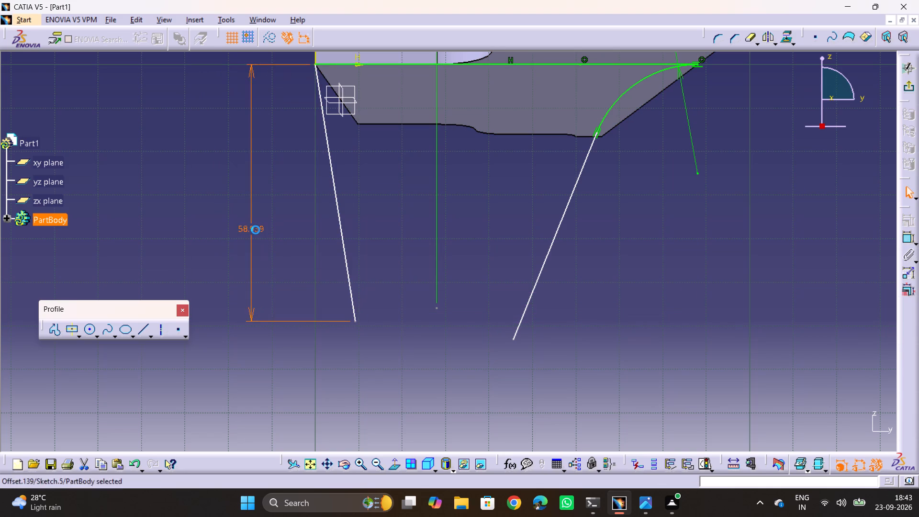
{"action": "type", "text": "56"}
{"action": "key", "text": "Return"}
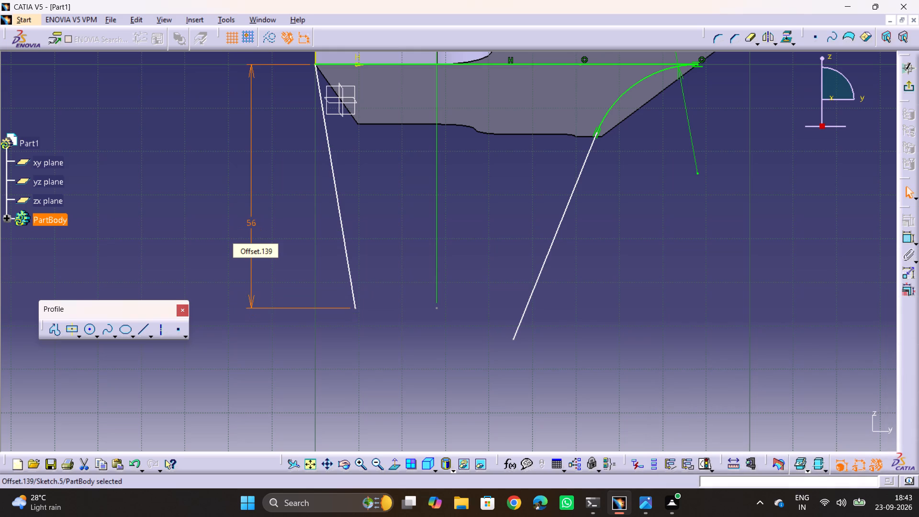
{"action": "left_click", "coordinate": [311, 236]}
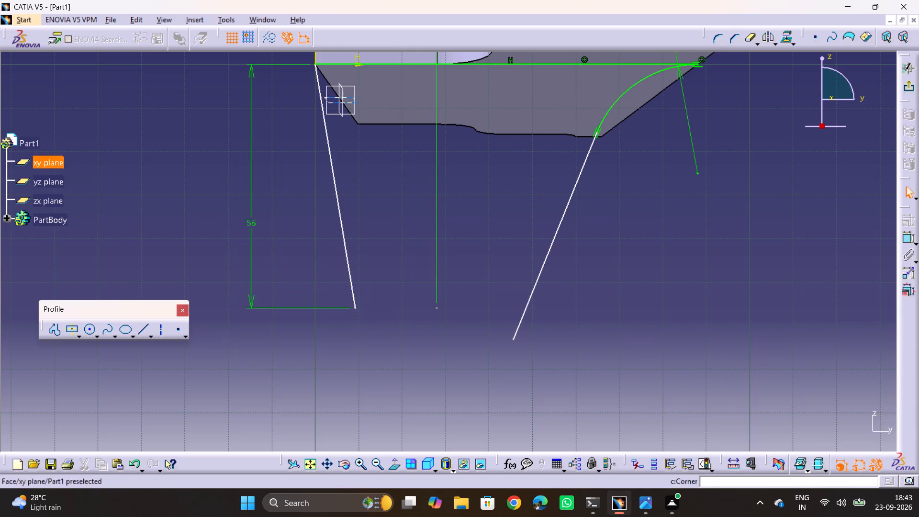
Dimension the second slanted line's lower end point from the horizontal top line and set the distance to 56 mm.
{"action": "left_click", "coordinate": [912, 238]}
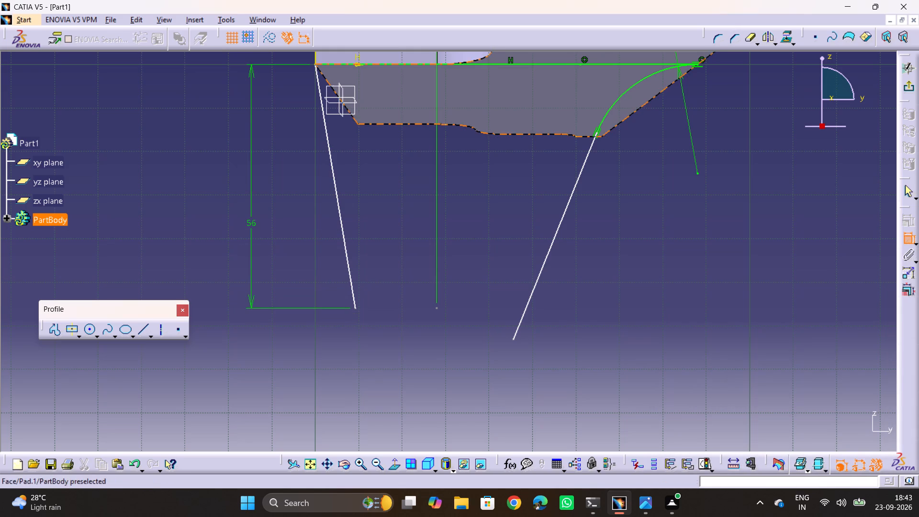
{"action": "left_click", "coordinate": [539, 63]}
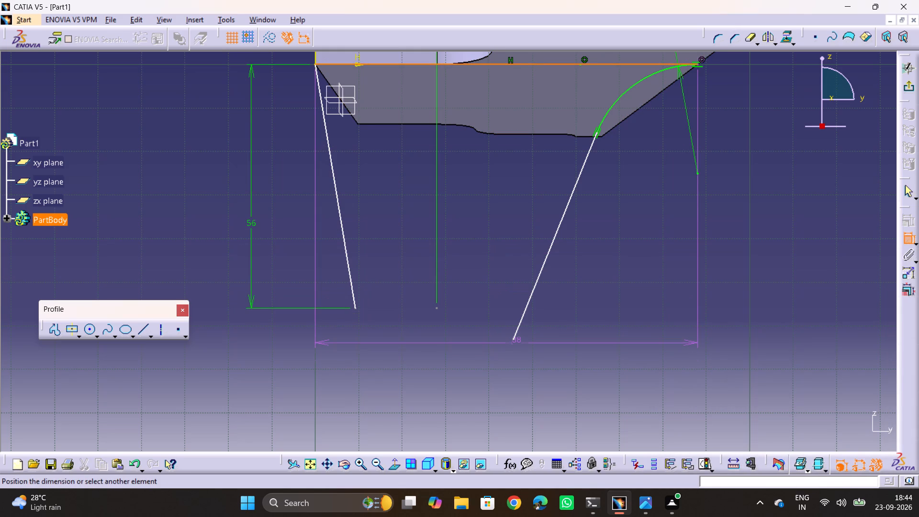
{"action": "left_click", "coordinate": [513, 340]}
{"action": "left_click", "coordinate": [618, 269]}
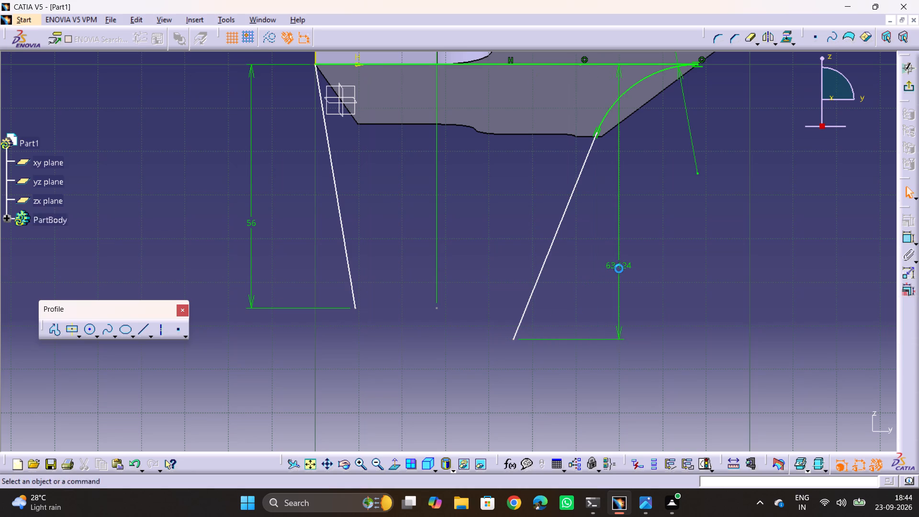
{"action": "double_click", "coordinate": [621, 267]}
{"action": "type", "text": "56"}
{"action": "key", "text": "Return"}
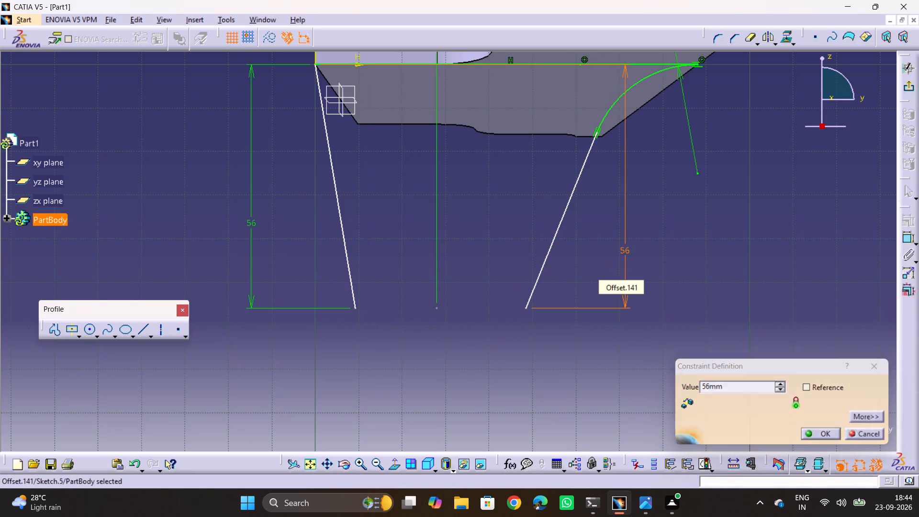
{"action": "left_click", "coordinate": [656, 308]}
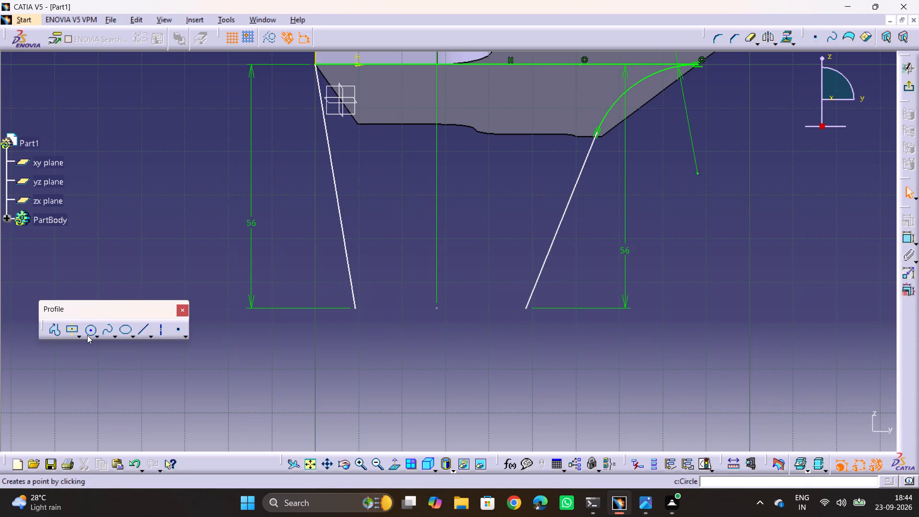
Draw a circle centred on the existing point between the two slanted lines' lower ends.
{"action": "left_click", "coordinate": [87, 331]}
{"action": "left_click", "coordinate": [439, 308]}
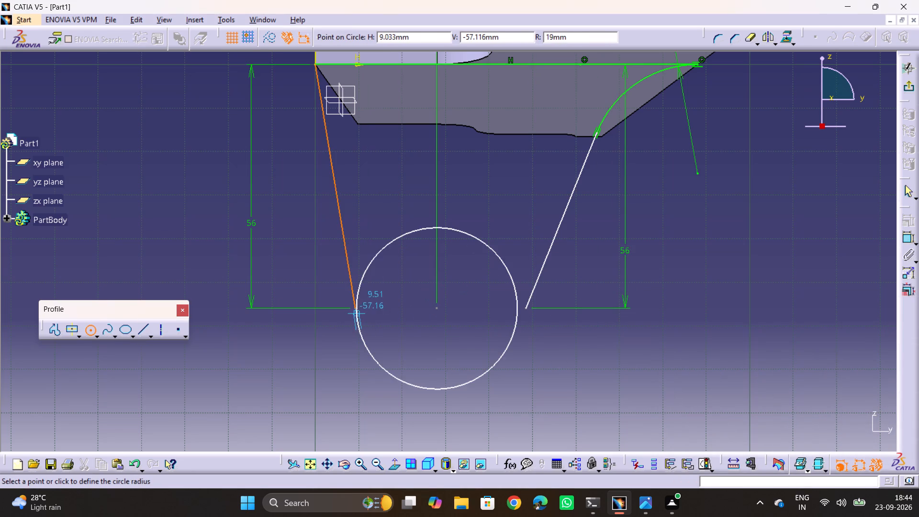
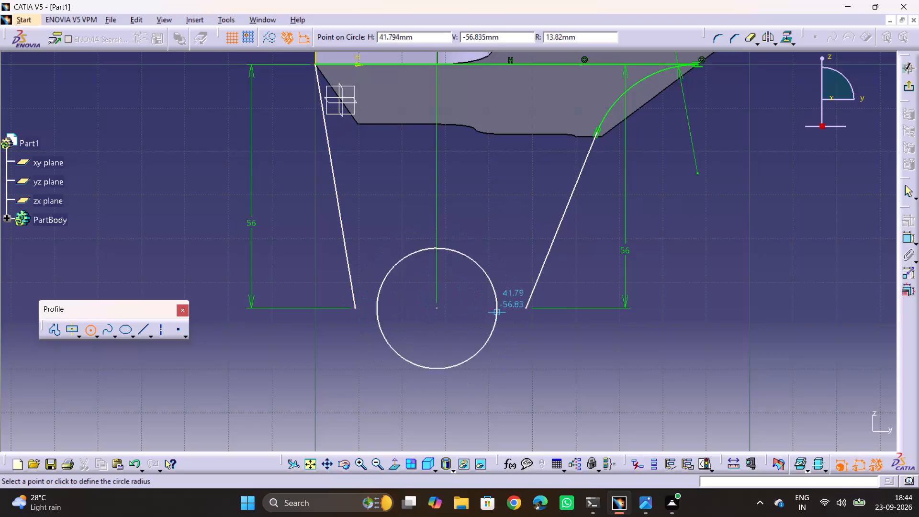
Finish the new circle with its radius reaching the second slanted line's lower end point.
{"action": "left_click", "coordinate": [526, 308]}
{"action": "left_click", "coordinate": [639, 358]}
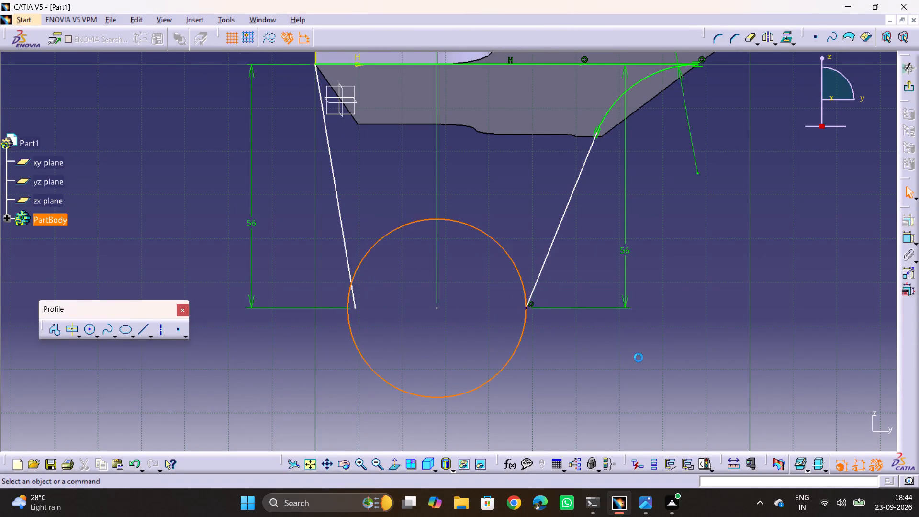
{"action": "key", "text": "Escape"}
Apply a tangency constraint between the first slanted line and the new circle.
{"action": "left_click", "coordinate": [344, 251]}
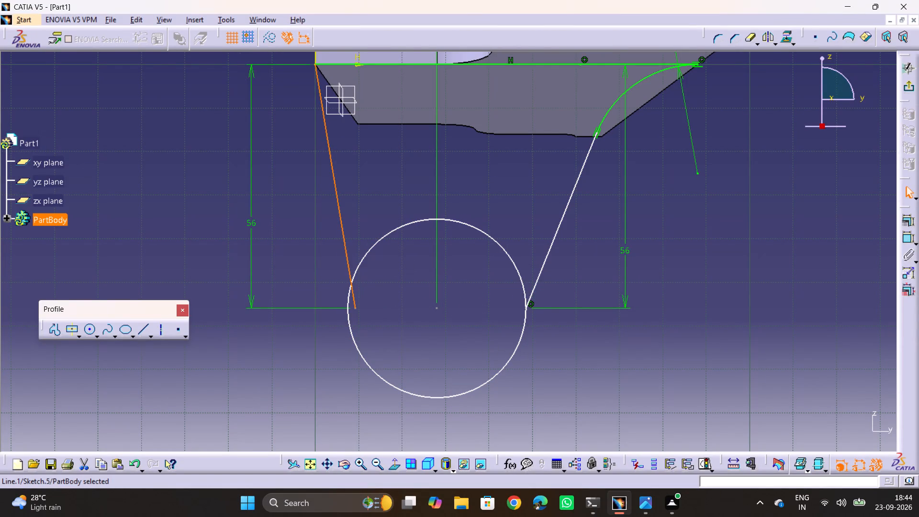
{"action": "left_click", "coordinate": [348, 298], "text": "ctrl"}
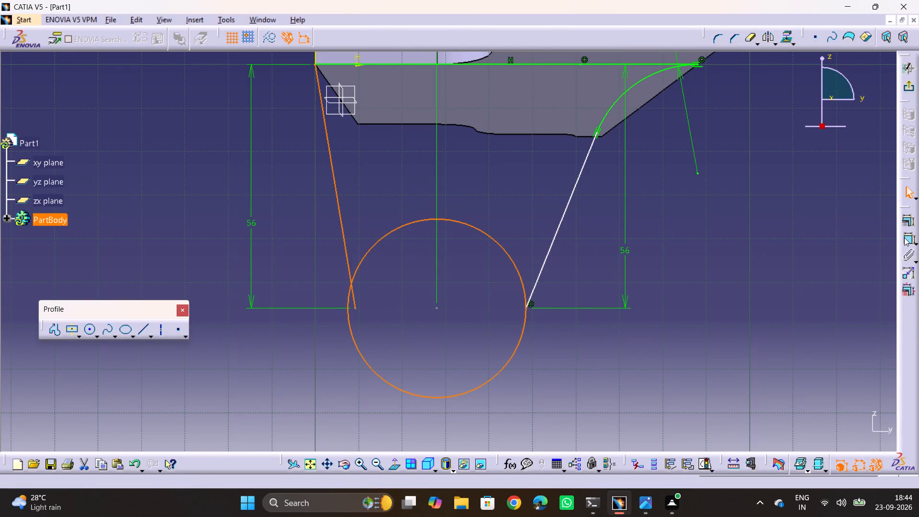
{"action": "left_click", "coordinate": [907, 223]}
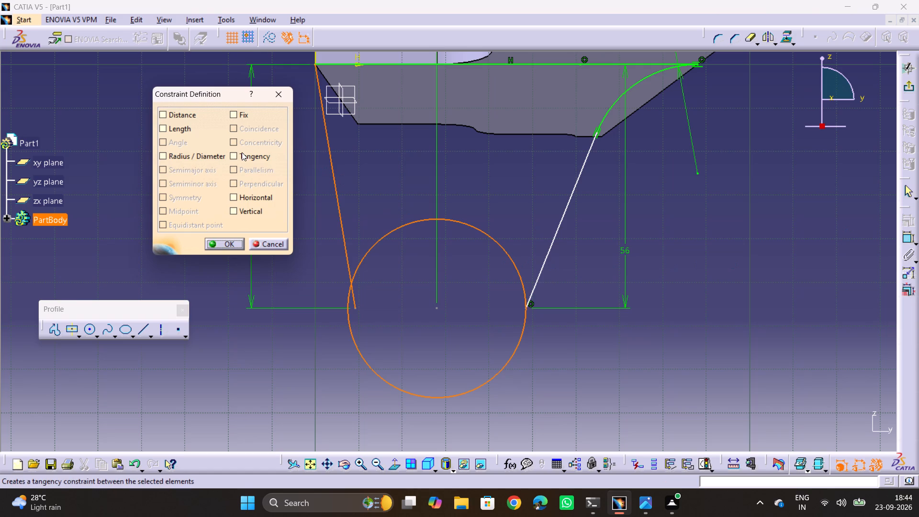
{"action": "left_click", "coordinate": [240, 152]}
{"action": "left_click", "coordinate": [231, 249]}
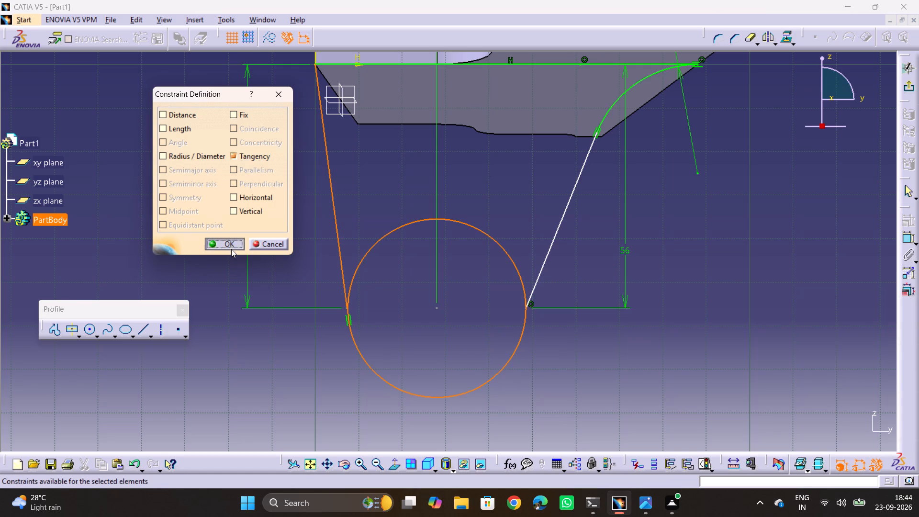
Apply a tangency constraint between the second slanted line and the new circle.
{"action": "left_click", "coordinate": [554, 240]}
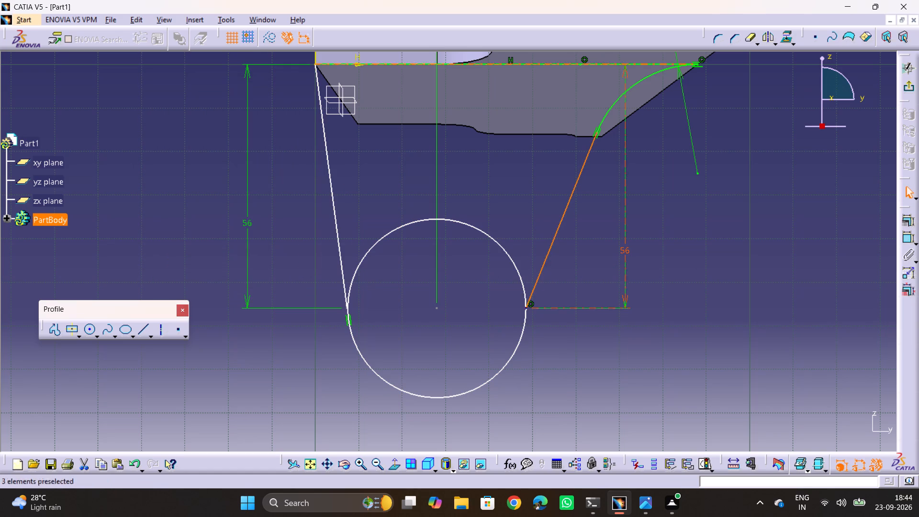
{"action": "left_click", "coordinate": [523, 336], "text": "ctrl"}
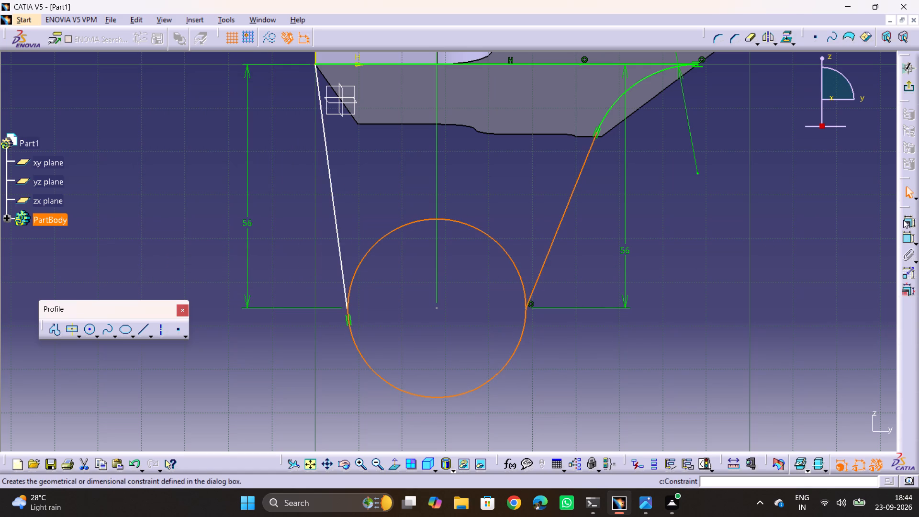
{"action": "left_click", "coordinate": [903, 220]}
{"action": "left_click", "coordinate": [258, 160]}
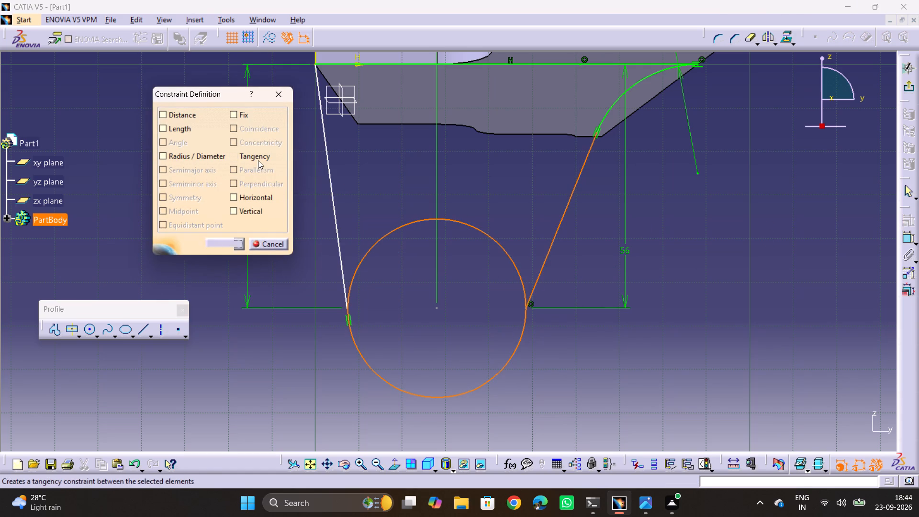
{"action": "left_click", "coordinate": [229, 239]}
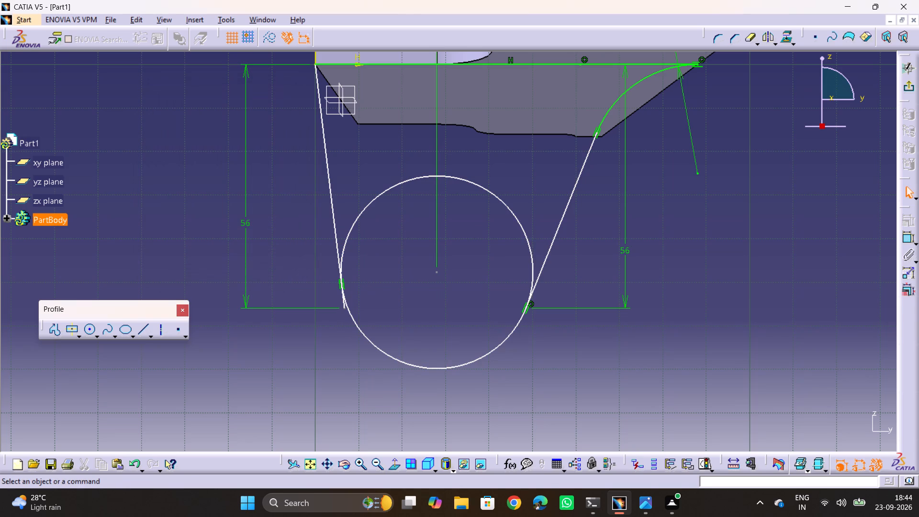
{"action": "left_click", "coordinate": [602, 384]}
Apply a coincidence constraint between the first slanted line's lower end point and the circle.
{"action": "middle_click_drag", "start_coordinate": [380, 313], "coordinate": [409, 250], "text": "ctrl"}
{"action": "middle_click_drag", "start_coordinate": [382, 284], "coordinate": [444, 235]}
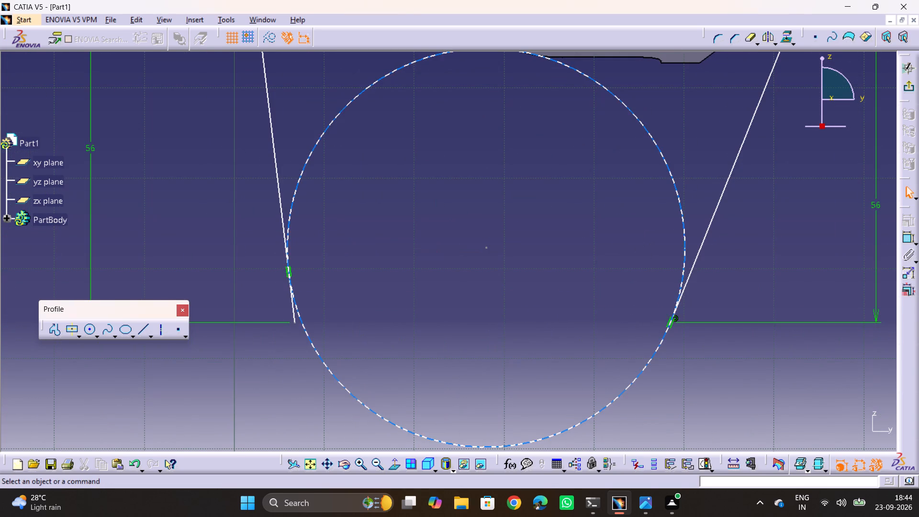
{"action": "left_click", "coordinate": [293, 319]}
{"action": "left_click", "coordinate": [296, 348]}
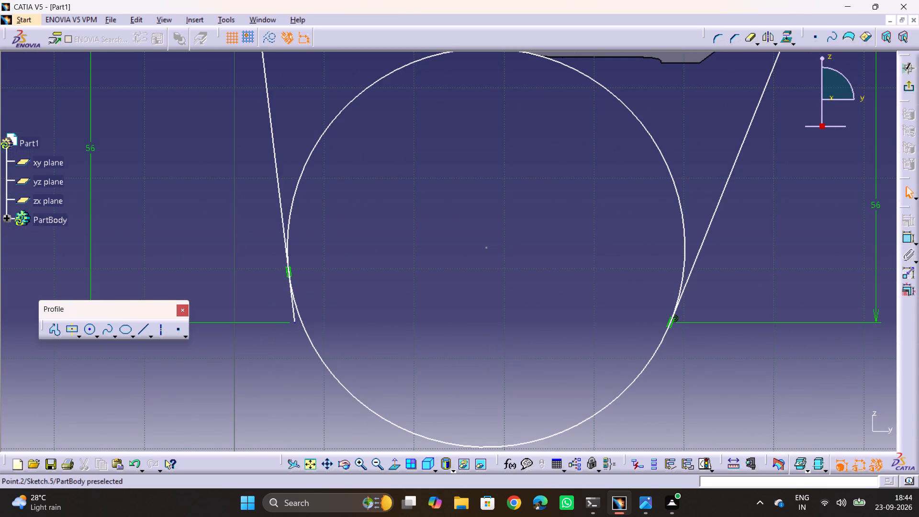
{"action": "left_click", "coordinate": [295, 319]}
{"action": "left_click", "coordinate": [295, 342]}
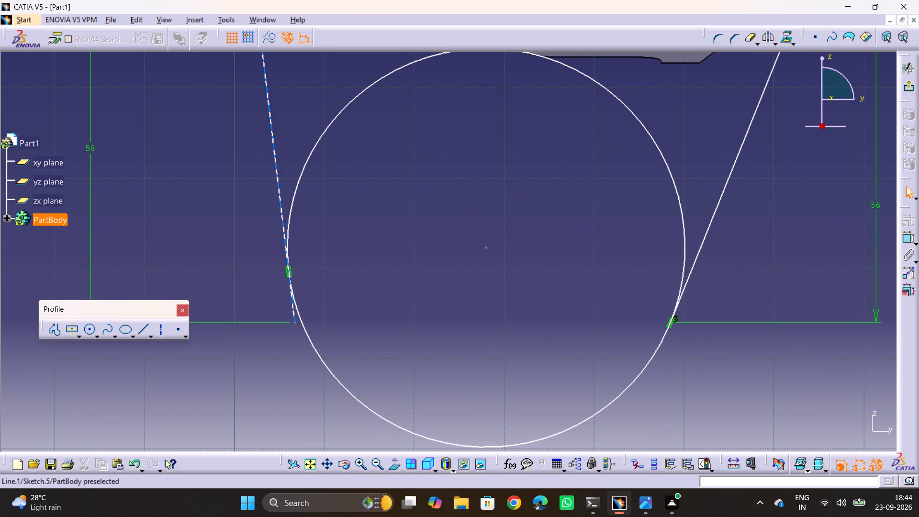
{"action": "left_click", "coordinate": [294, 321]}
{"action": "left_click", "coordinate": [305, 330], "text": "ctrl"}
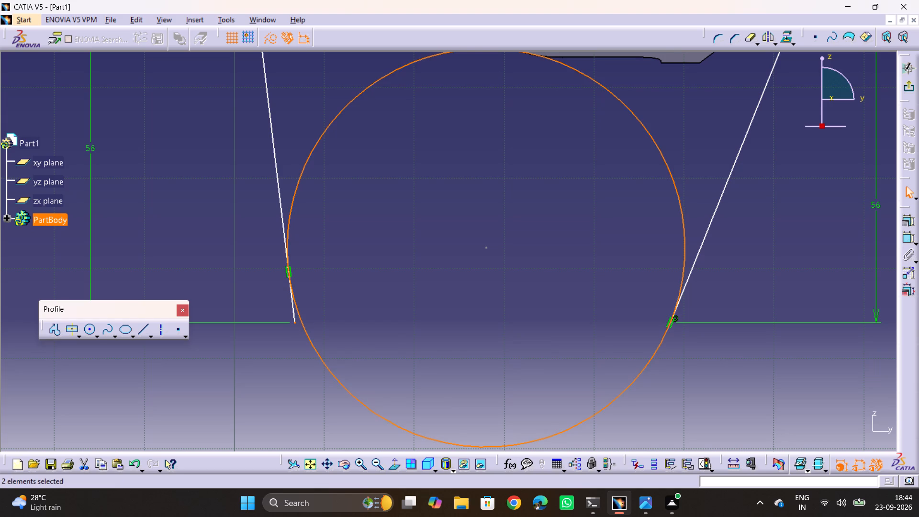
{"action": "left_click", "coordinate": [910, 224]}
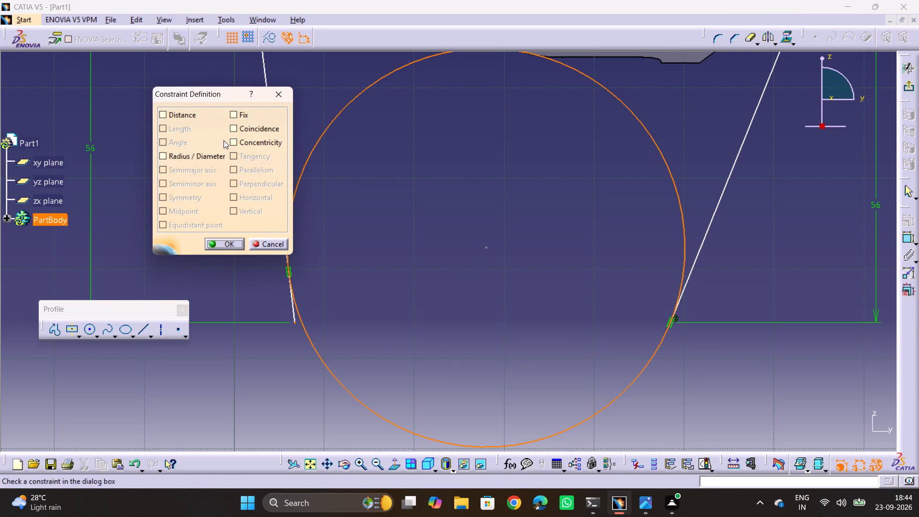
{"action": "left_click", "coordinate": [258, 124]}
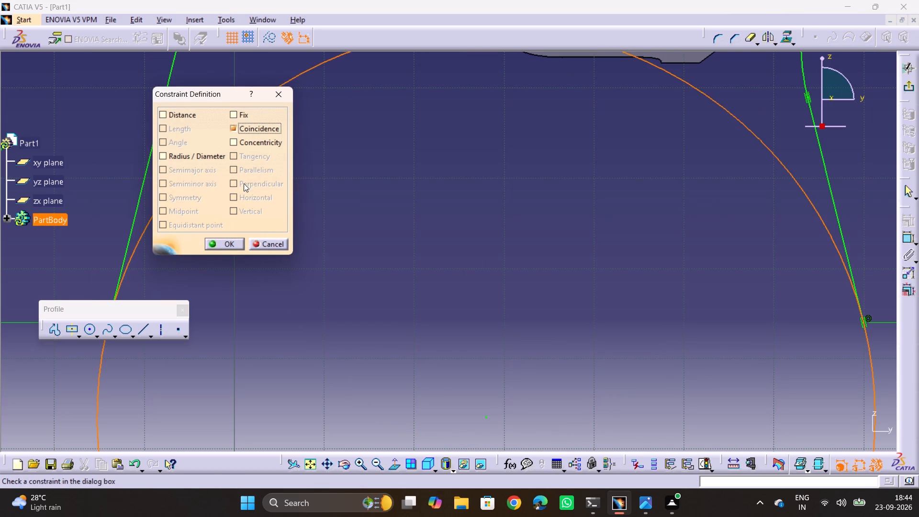
Undo the new circle, its constraints, the two 56 mm end-point dimensions and the deletion of the R19 circle and its 56 mm dimension.
{"action": "key", "text": "ctrl+z"}
{"action": "key", "text": "ctrl+z"}
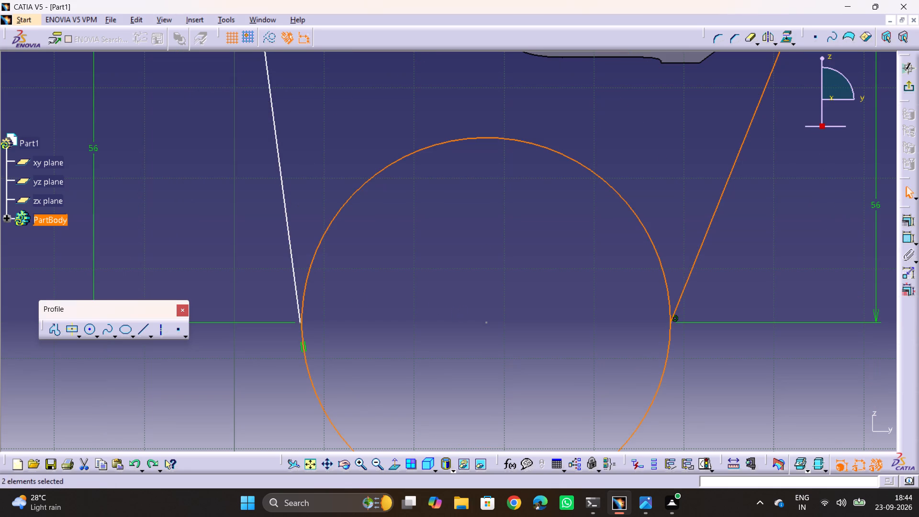
{"action": "key", "text": "ctrl+z"}
{"action": "key", "text": "ctrl+z"}
{"action": "key", "text": "ctrl+z"}
{"action": "key", "text": "ctrl+z"}
{"action": "key", "text": "ctrl+z"}
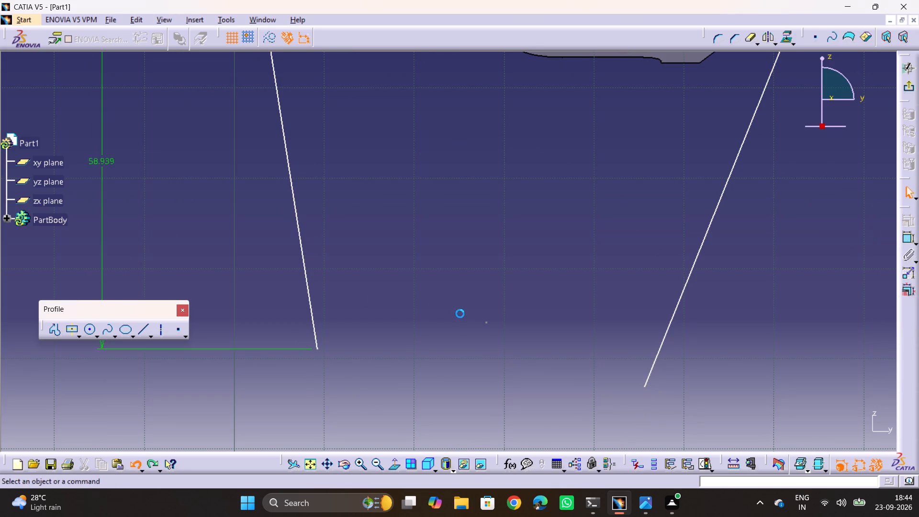
{"action": "key", "text": "ctrl+z"}
{"action": "key", "text": "ctrl+z"}
{"action": "key", "text": "ctrl+z"}
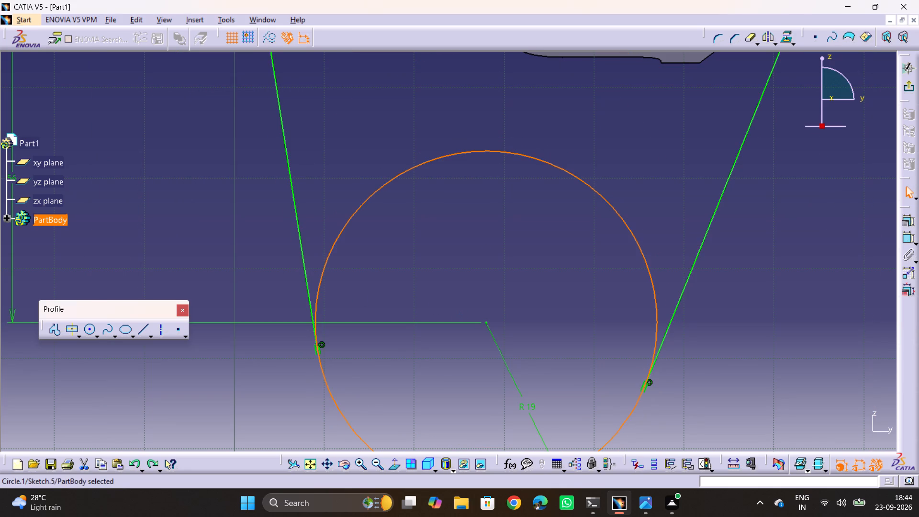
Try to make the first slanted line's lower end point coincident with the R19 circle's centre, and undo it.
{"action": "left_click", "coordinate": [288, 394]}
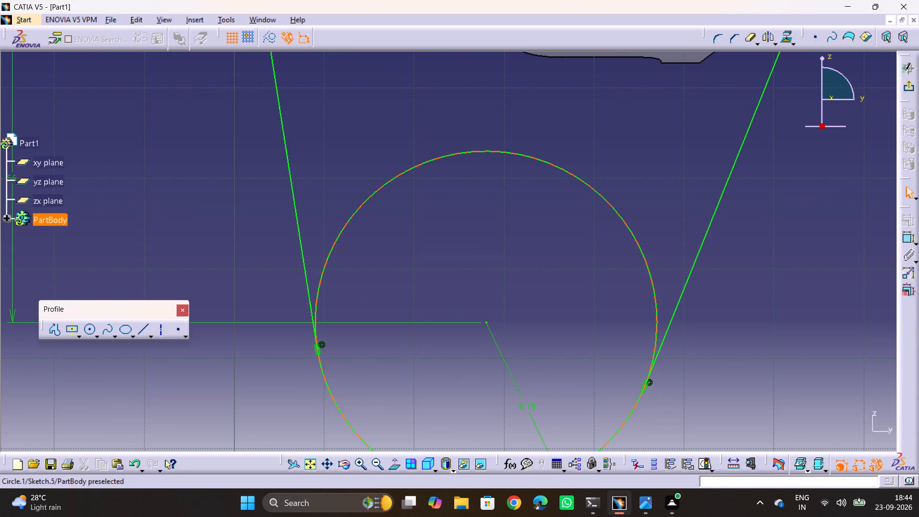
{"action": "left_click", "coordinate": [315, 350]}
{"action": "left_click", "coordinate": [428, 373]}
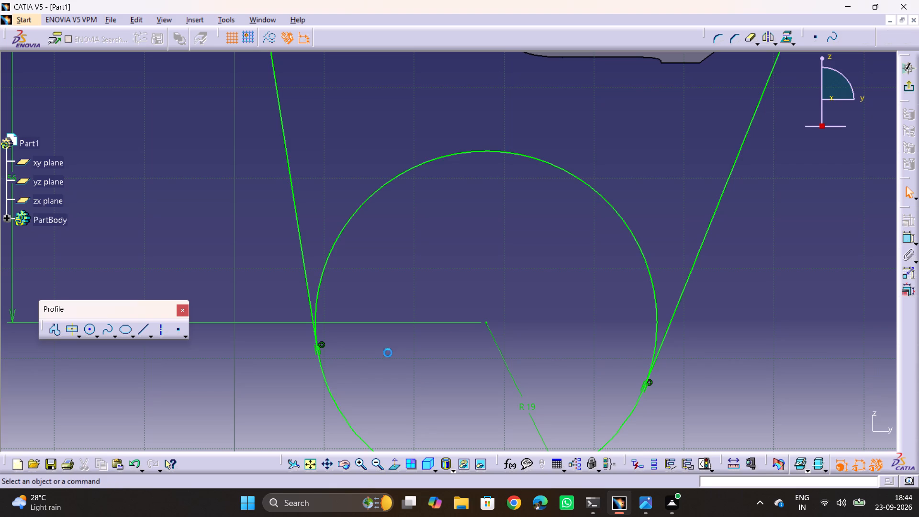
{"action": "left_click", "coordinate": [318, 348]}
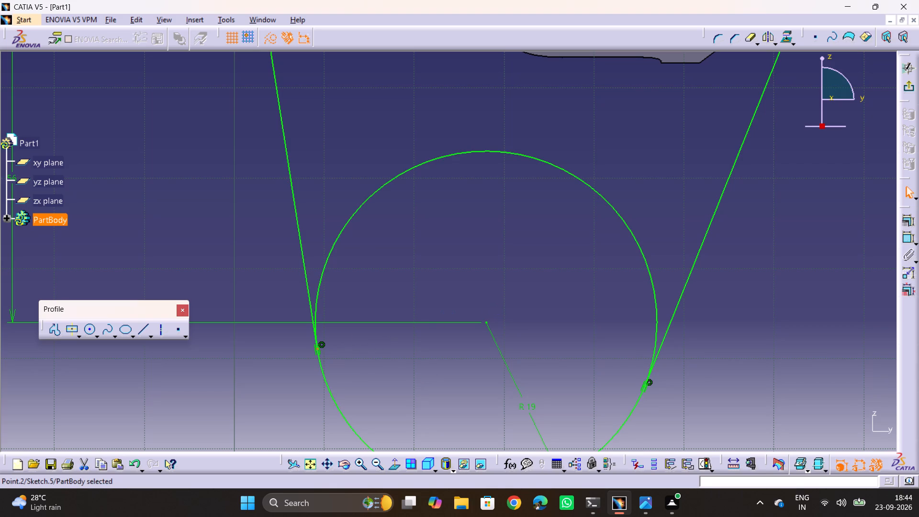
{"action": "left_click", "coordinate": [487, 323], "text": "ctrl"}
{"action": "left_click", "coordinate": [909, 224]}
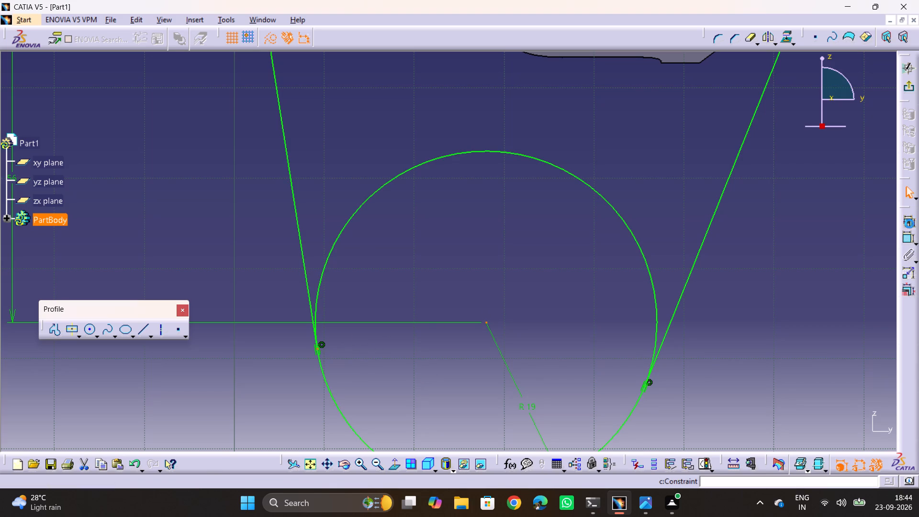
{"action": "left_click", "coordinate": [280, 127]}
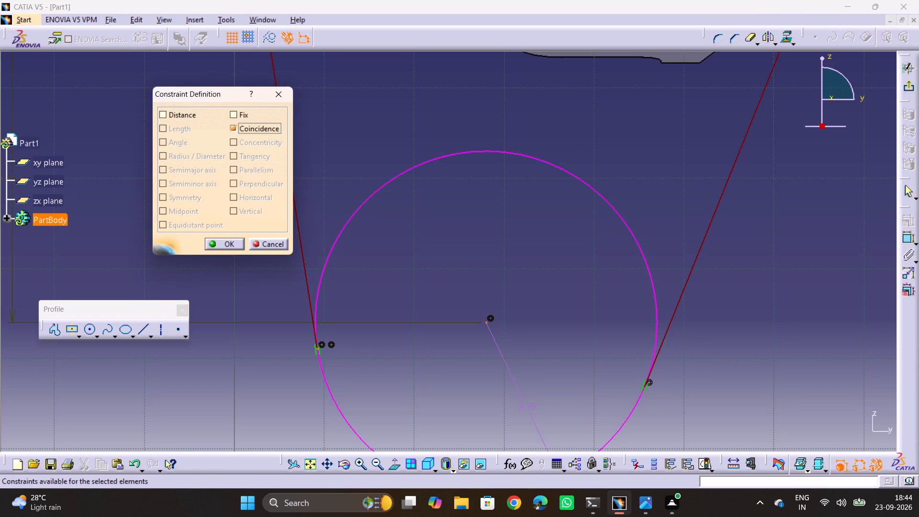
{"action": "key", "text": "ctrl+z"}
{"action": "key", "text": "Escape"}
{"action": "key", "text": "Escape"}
Trim away the R19 circle's lower arc between the two slanted lines' lower ends.
{"action": "middle_click_drag", "start_coordinate": [583, 258], "coordinate": [598, 319], "text": "ctrl"}
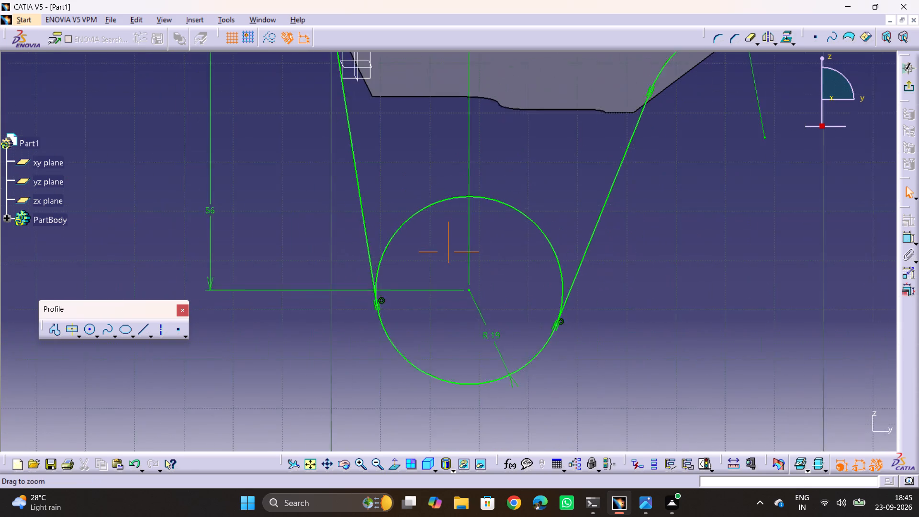
{"action": "middle_click_drag", "start_coordinate": [598, 319], "coordinate": [605, 329], "text": "ctrl"}
{"action": "middle_click_drag", "start_coordinate": [514, 276], "coordinate": [515, 360]}
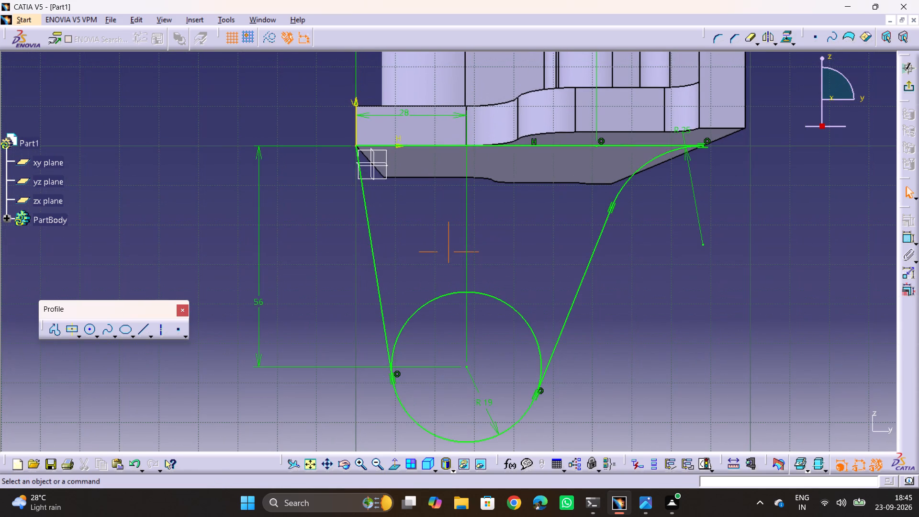
{"action": "middle_click_drag", "start_coordinate": [466, 404], "coordinate": [466, 356]}
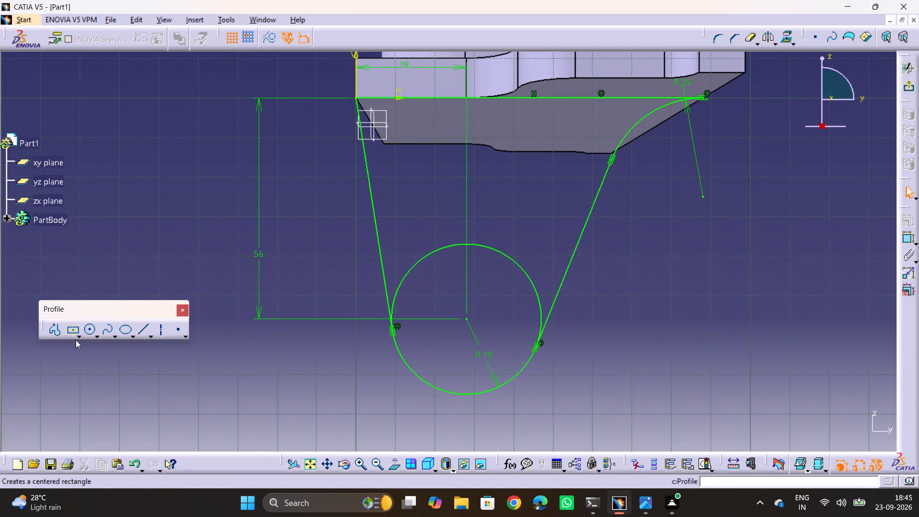
{"action": "left_click", "coordinate": [751, 39]}
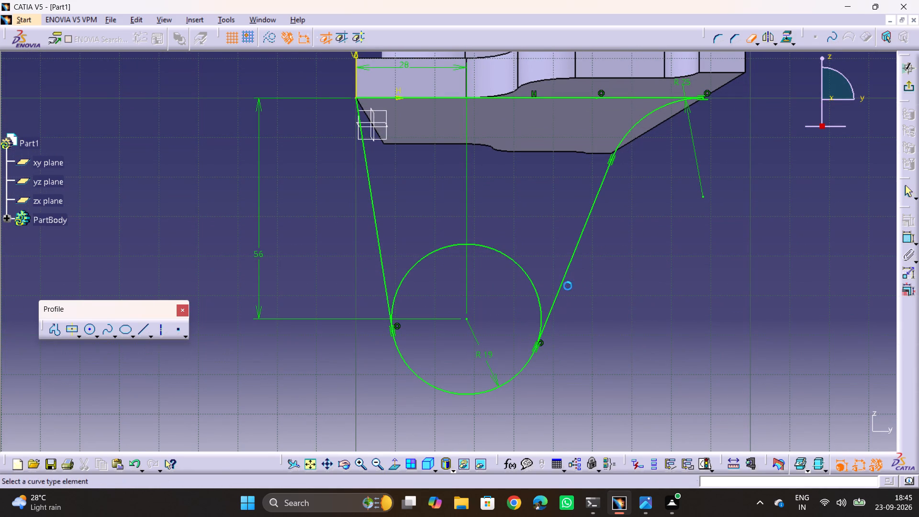
{"action": "left_click", "coordinate": [514, 379]}
{"action": "left_click", "coordinate": [666, 360]}
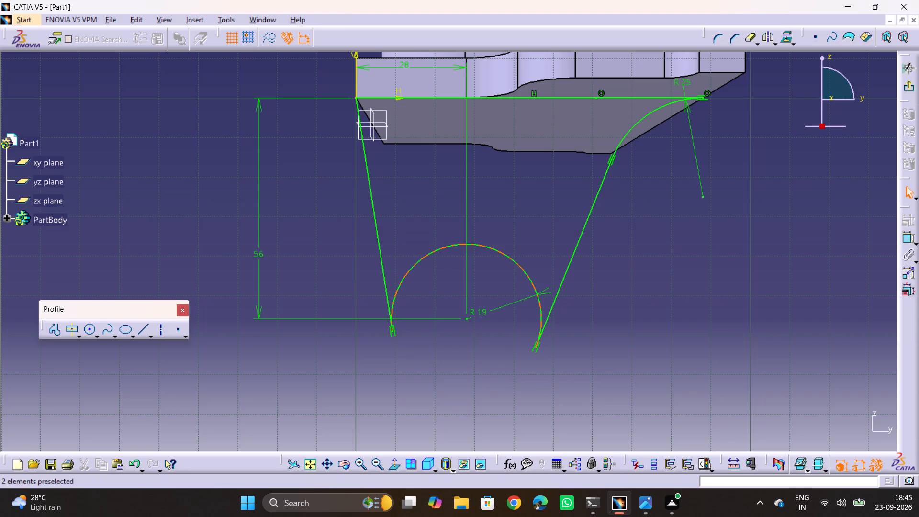
{"action": "left_click", "coordinate": [634, 335]}
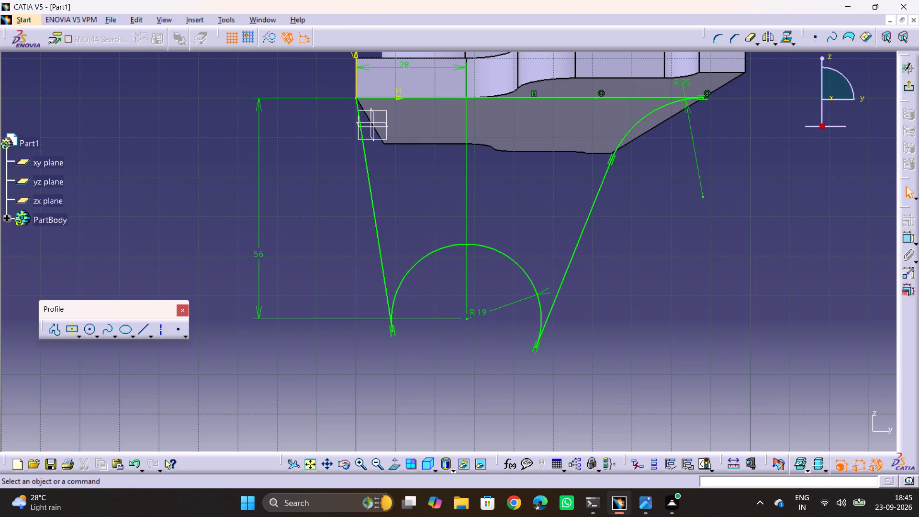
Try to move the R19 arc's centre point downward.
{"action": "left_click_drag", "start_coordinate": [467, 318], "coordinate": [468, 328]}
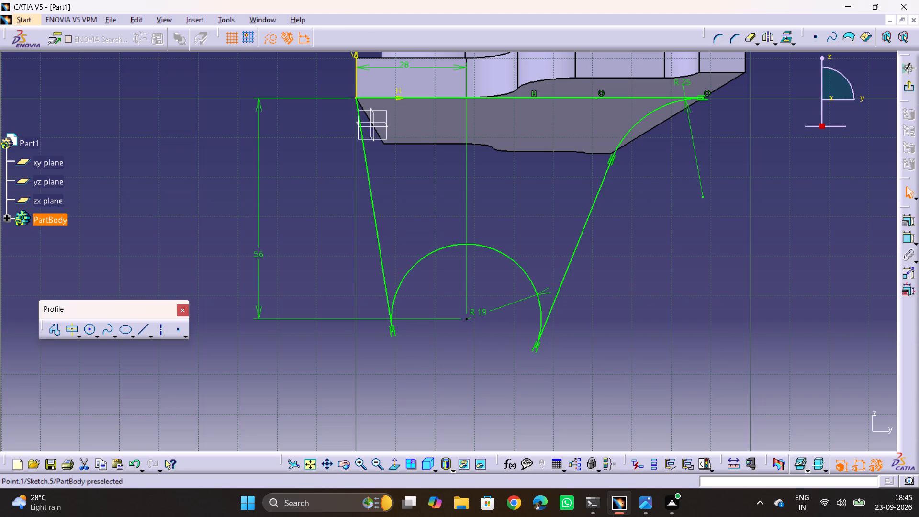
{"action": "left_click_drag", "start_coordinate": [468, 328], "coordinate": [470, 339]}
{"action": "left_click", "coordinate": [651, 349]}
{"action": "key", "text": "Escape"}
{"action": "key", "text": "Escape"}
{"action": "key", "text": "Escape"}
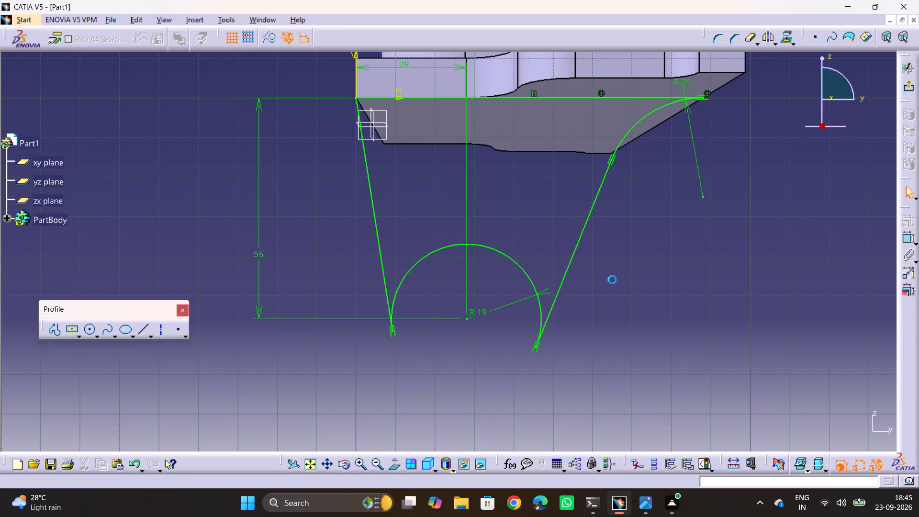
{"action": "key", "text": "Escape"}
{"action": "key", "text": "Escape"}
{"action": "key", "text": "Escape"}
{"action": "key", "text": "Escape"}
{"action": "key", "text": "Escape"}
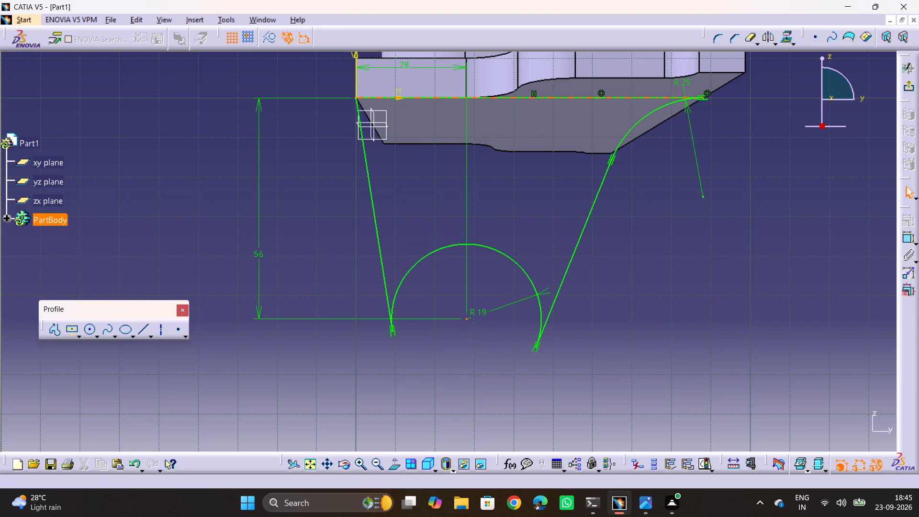
Delete the 56 mm vertical dimension between the top line and the R19 arc's centre point.
{"action": "left_click", "coordinate": [258, 255]}
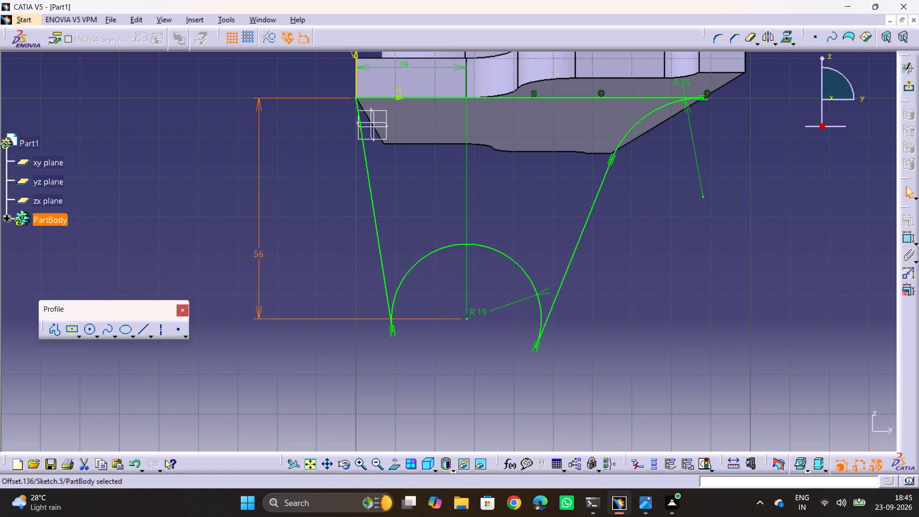
{"action": "key", "text": "Delete"}
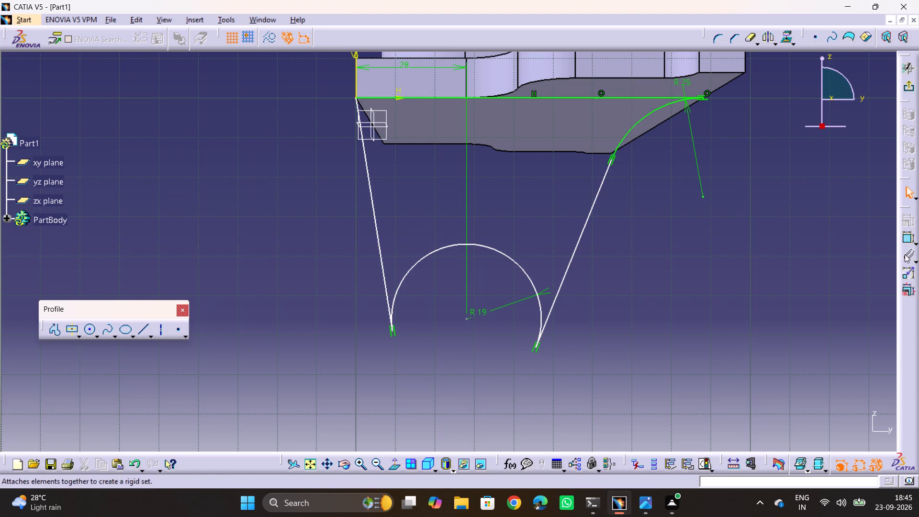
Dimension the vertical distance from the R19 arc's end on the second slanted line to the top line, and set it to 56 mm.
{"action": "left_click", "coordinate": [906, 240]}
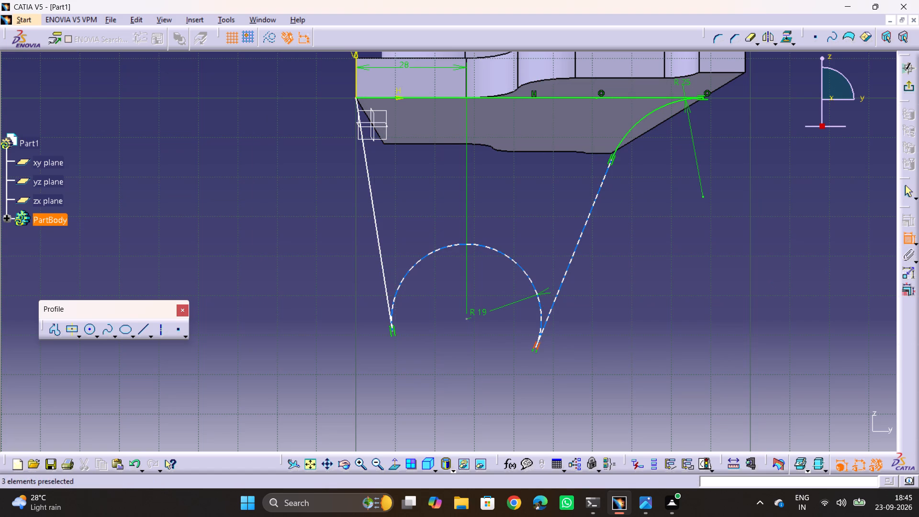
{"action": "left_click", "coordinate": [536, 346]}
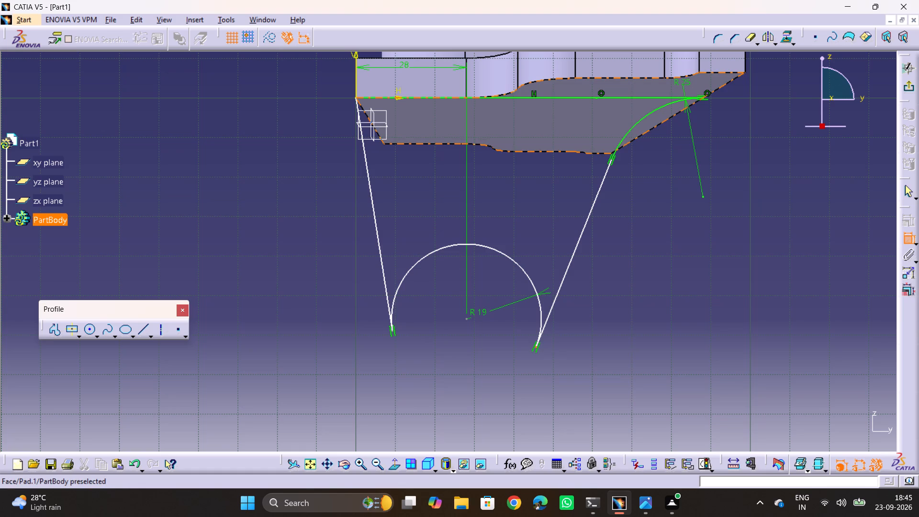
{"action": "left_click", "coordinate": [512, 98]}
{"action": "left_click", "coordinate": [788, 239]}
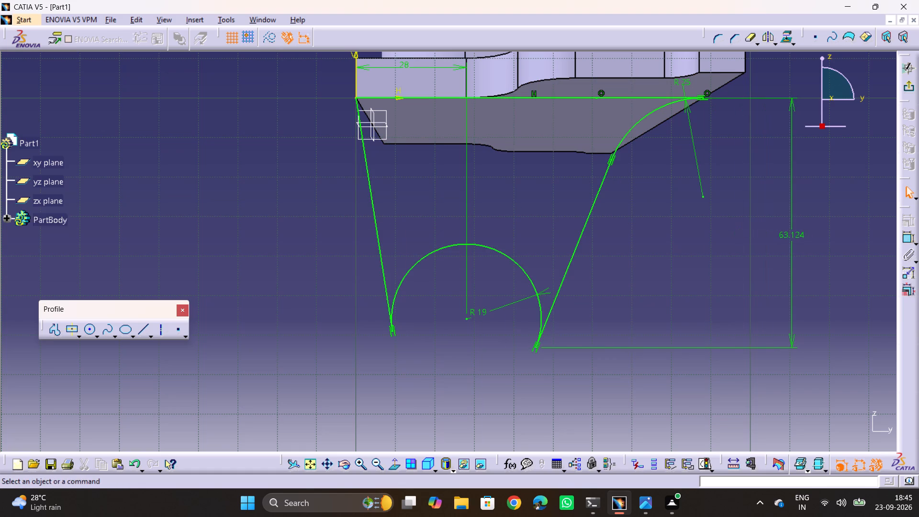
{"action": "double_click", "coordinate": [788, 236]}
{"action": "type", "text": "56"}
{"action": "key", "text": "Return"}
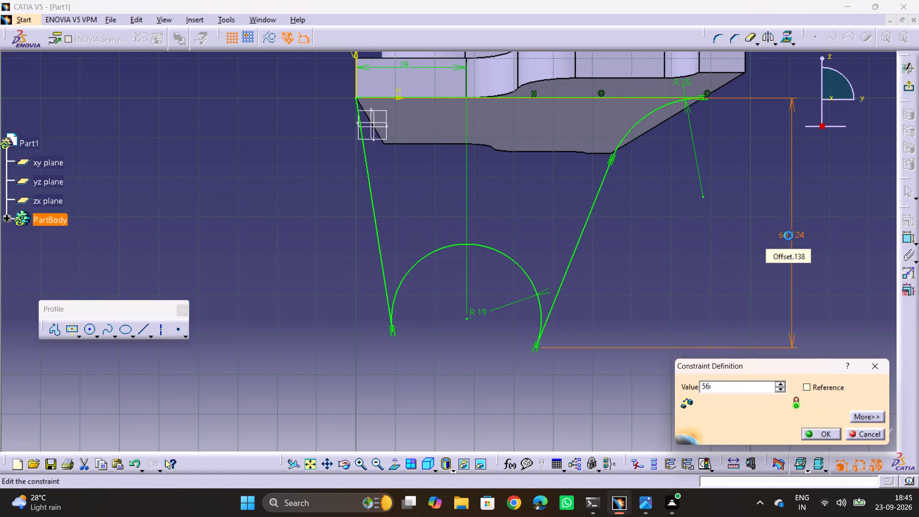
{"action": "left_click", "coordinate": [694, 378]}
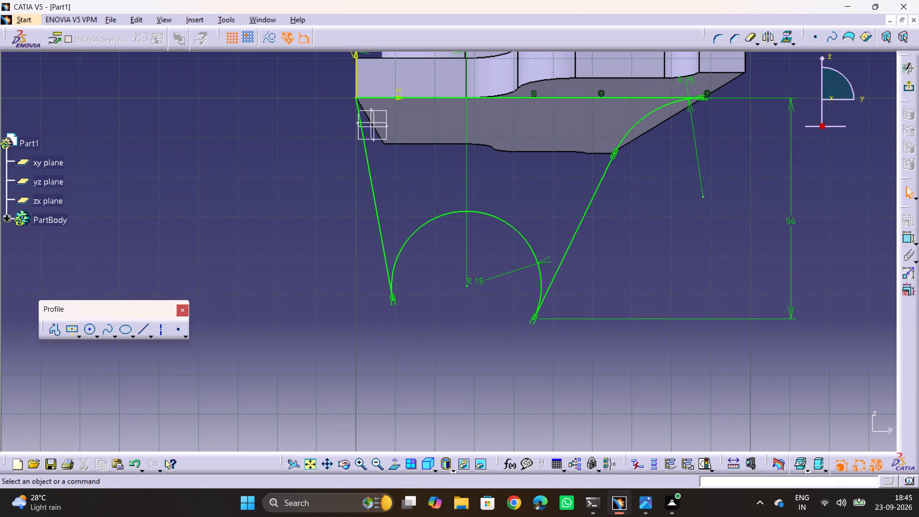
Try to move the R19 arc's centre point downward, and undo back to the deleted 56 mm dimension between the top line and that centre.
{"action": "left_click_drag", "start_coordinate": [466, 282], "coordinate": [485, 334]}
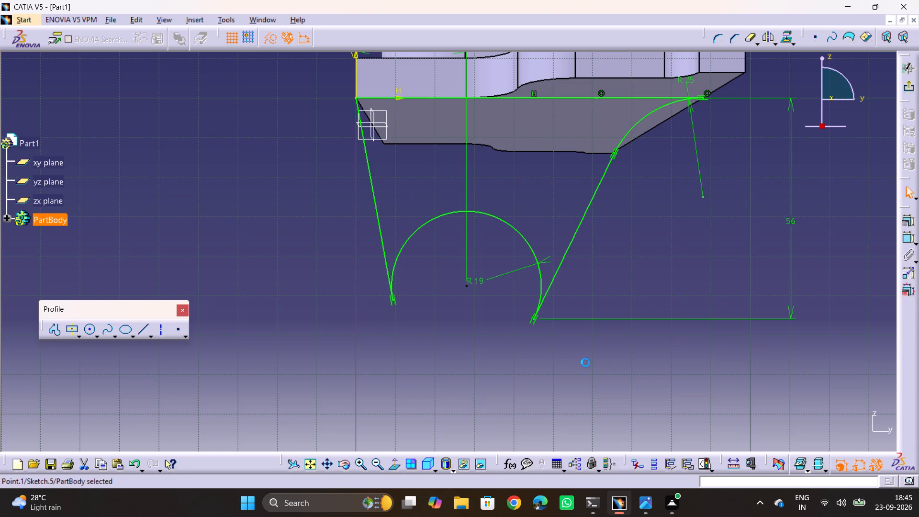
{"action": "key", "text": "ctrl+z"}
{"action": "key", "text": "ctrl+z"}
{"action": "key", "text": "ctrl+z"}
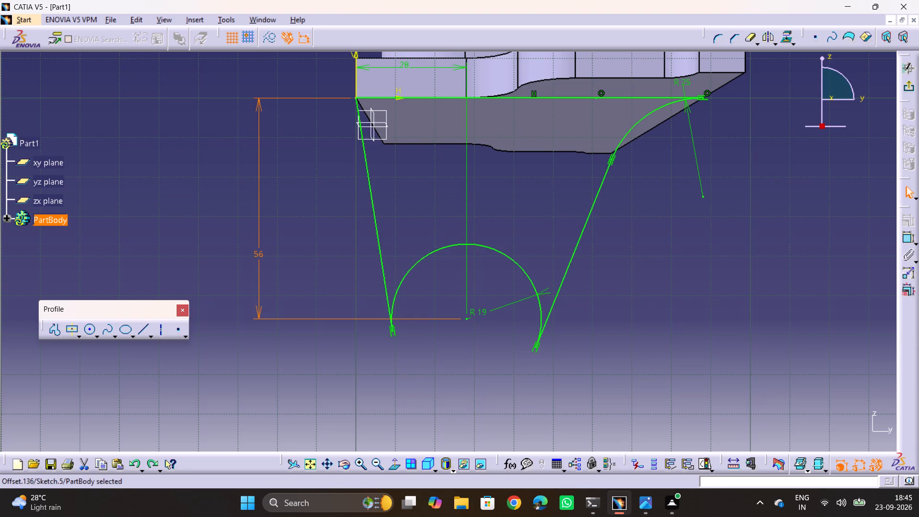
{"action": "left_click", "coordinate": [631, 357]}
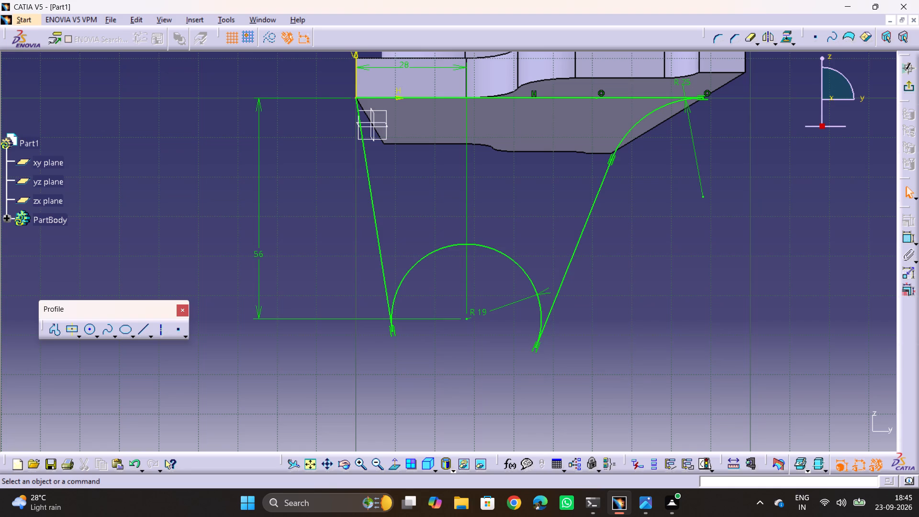
Exit the leg sketch and pad it 10 mm in the reversed direction.
{"action": "middle_click_drag", "start_coordinate": [595, 274], "coordinate": [669, 375]}
{"action": "left_click_drag", "start_coordinate": [595, 274], "coordinate": [669, 375]}
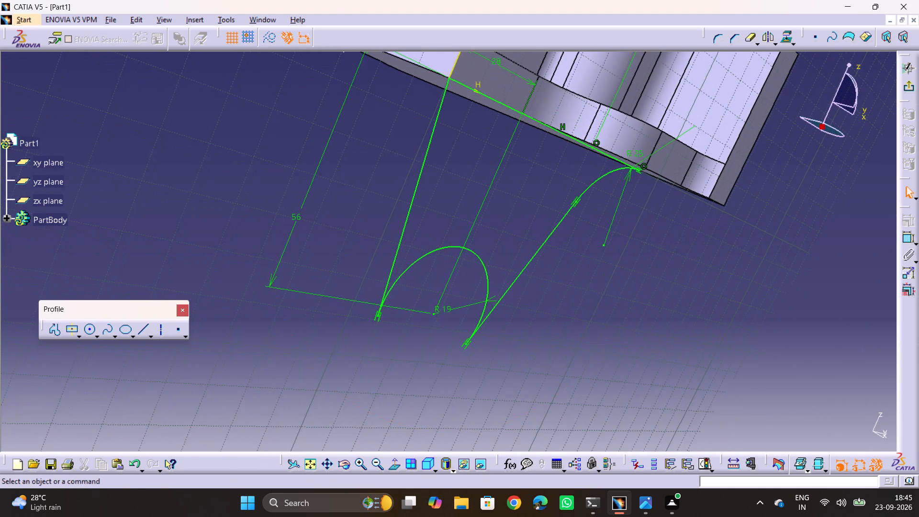
{"action": "left_click", "coordinate": [541, 370]}
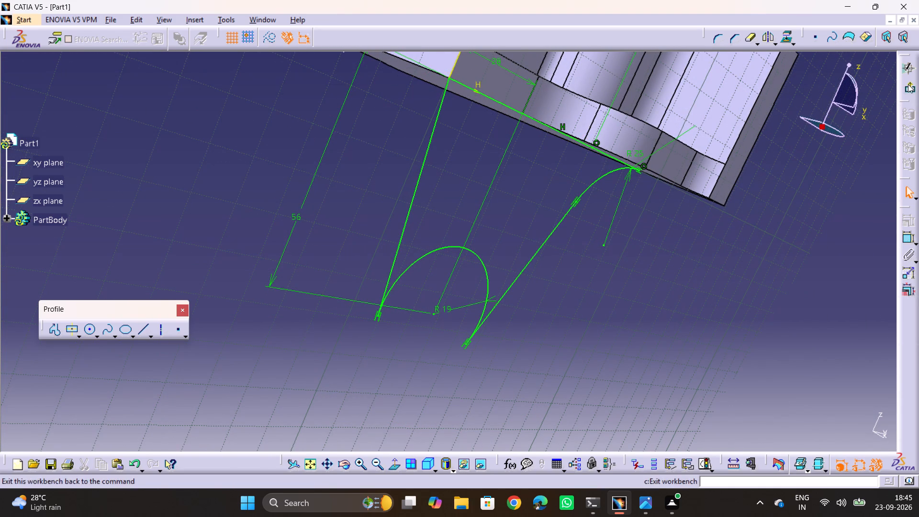
{"action": "left_click", "coordinate": [908, 84]}
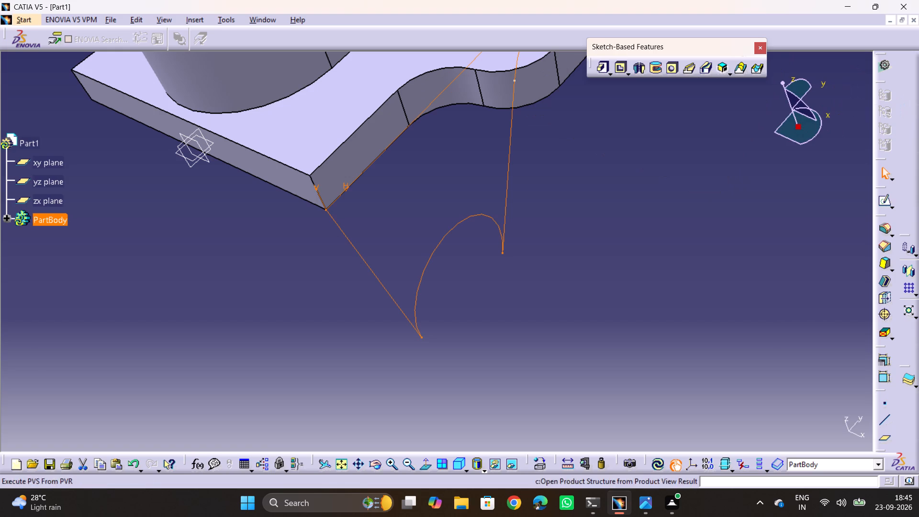
{"action": "left_click", "coordinate": [604, 70]}
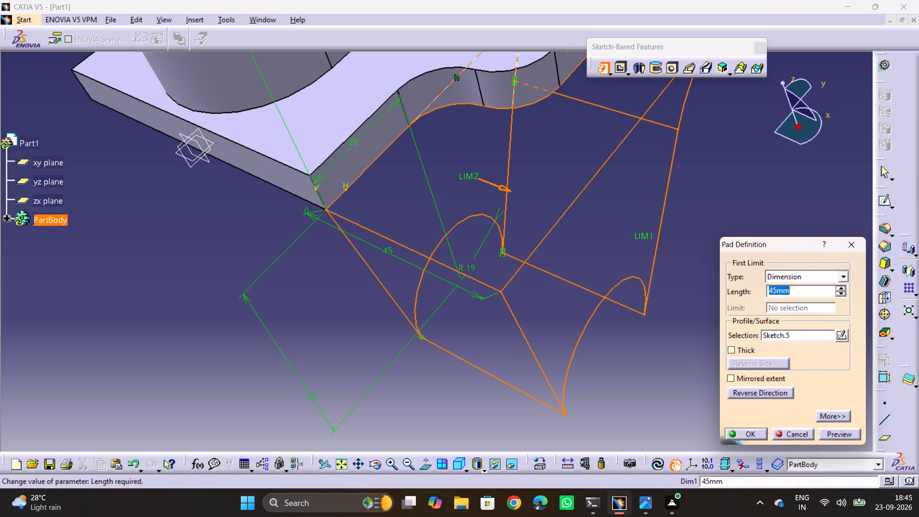
{"action": "type", "text": "10"}
{"action": "left_click", "coordinate": [821, 375]}
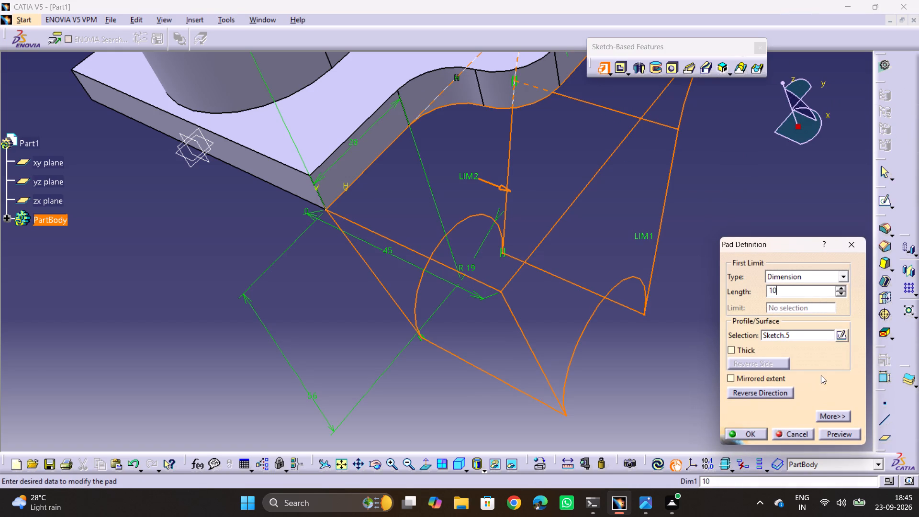
{"action": "left_click", "coordinate": [756, 394]}
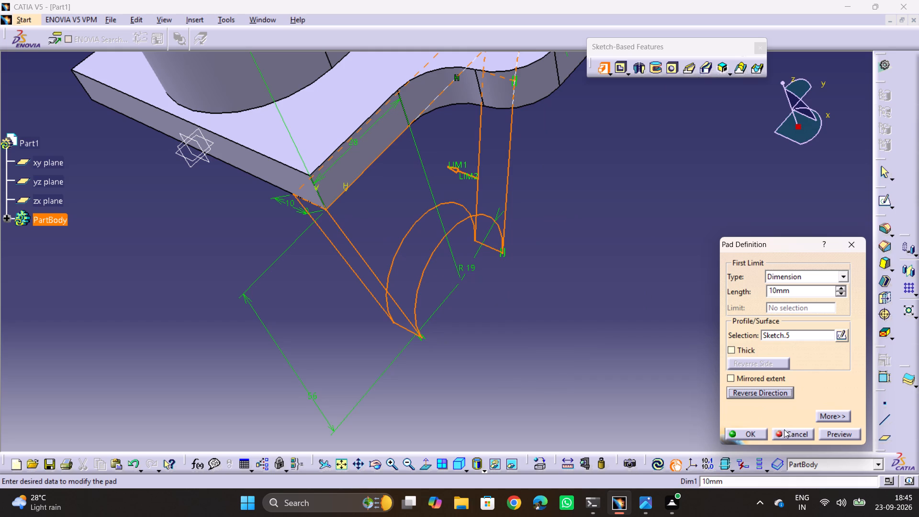
{"action": "left_click", "coordinate": [827, 432]}
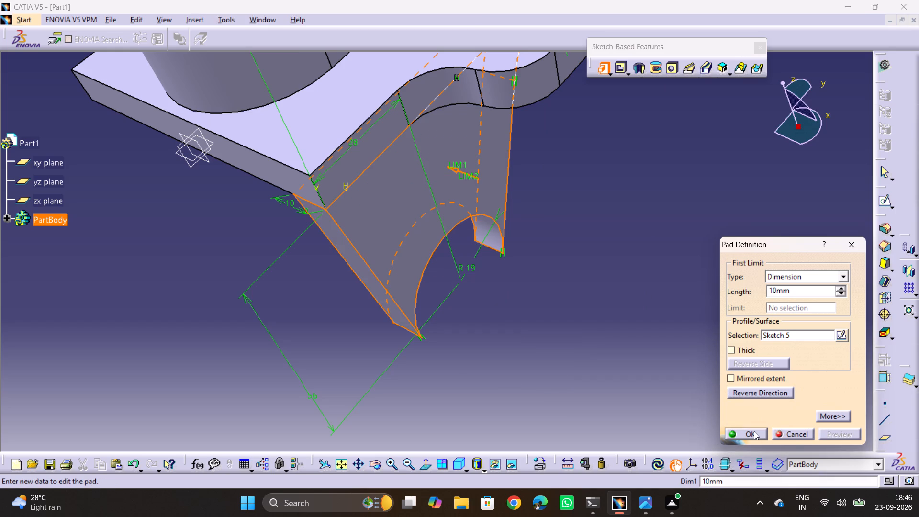
{"action": "left_click", "coordinate": [748, 434]}
{"action": "left_click", "coordinate": [611, 414]}
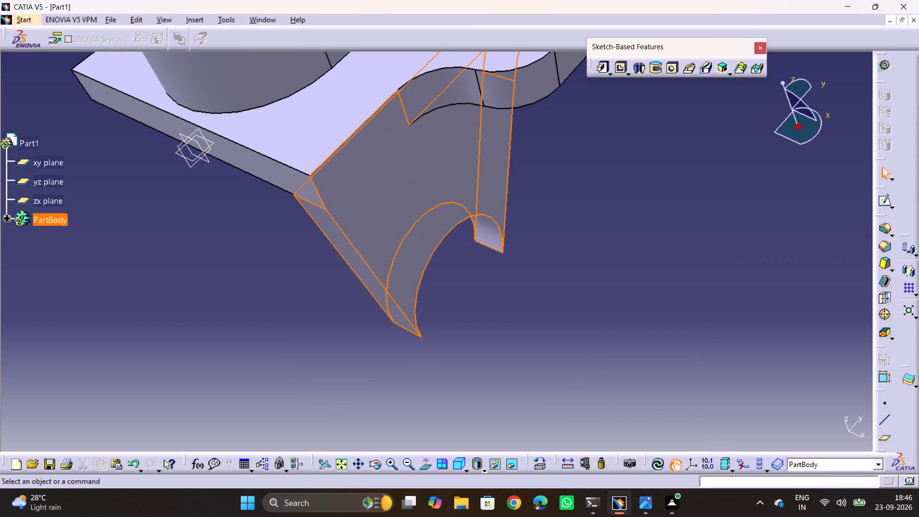
Create a reference plane offset -5 mm from the leg's outer face.
{"action": "left_click", "coordinate": [890, 439]}
{"action": "left_click", "coordinate": [420, 234]}
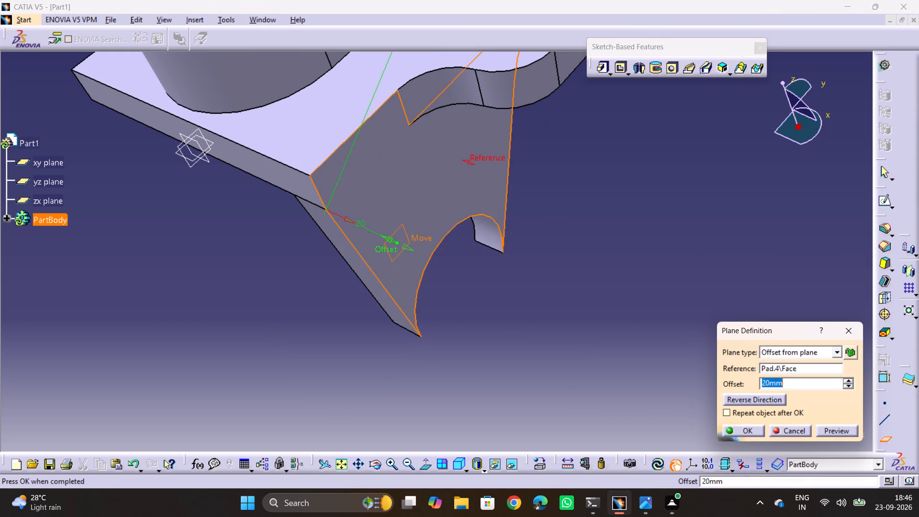
{"action": "middle_click_drag", "start_coordinate": [539, 323], "coordinate": [578, 190]}
{"action": "left_click_drag", "start_coordinate": [539, 323], "coordinate": [574, 169]}
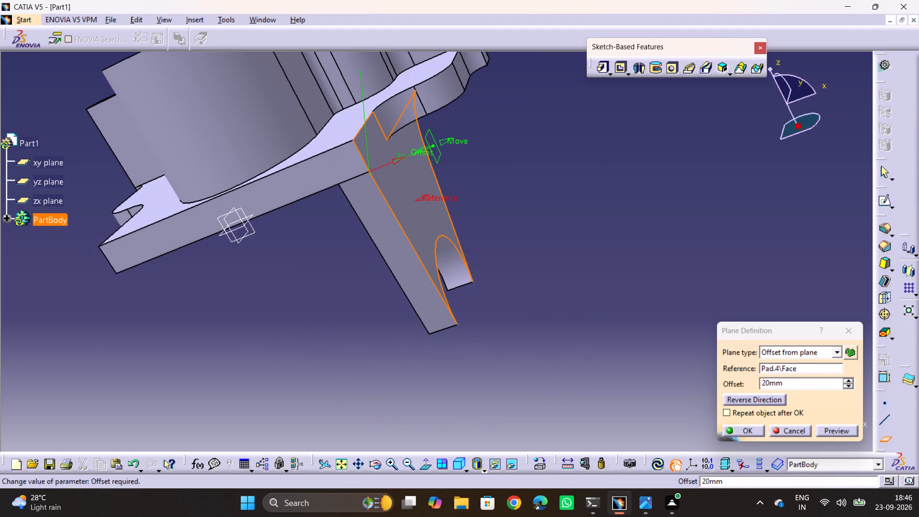
{"action": "double_click", "coordinate": [825, 386]}
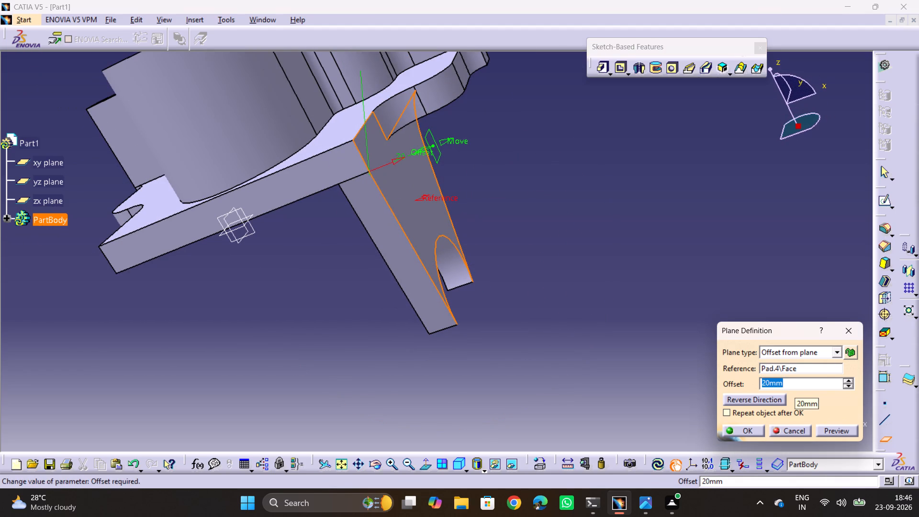
{"action": "type", "text": "-5"}
{"action": "key", "text": "Return"}
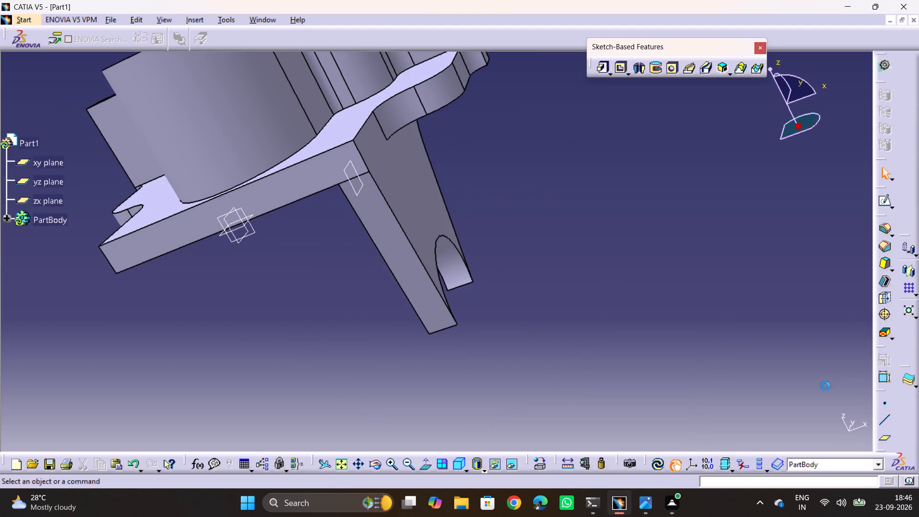
Open a new sketch on the offset plane inside the leg's thickness.
{"action": "middle_click_drag", "start_coordinate": [331, 226], "coordinate": [392, 158]}
{"action": "left_click_drag", "start_coordinate": [338, 222], "coordinate": [392, 158]}
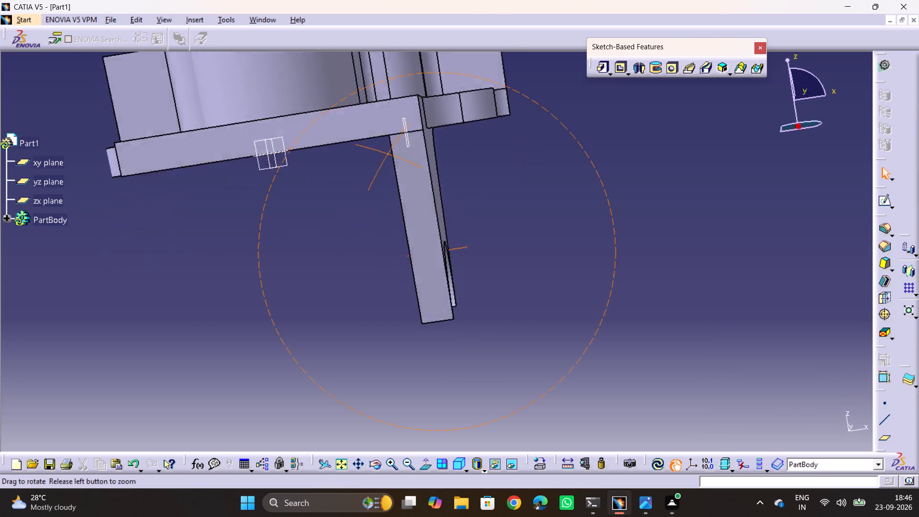
{"action": "left_click_drag", "start_coordinate": [392, 158], "coordinate": [396, 171]}
{"action": "middle_click_drag", "start_coordinate": [392, 158], "coordinate": [395, 172]}
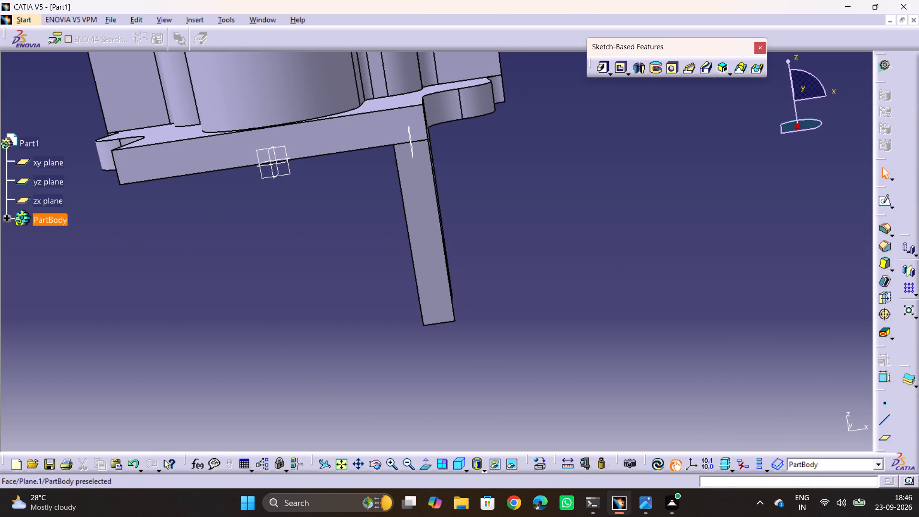
{"action": "left_click", "coordinate": [413, 154]}
{"action": "left_click", "coordinate": [882, 202]}
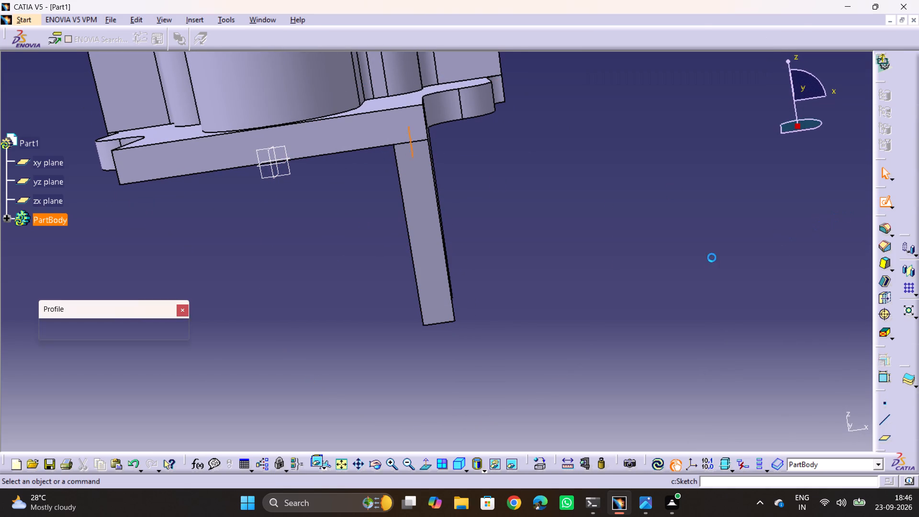
{"action": "middle_click_drag", "start_coordinate": [672, 250], "coordinate": [543, 324]}
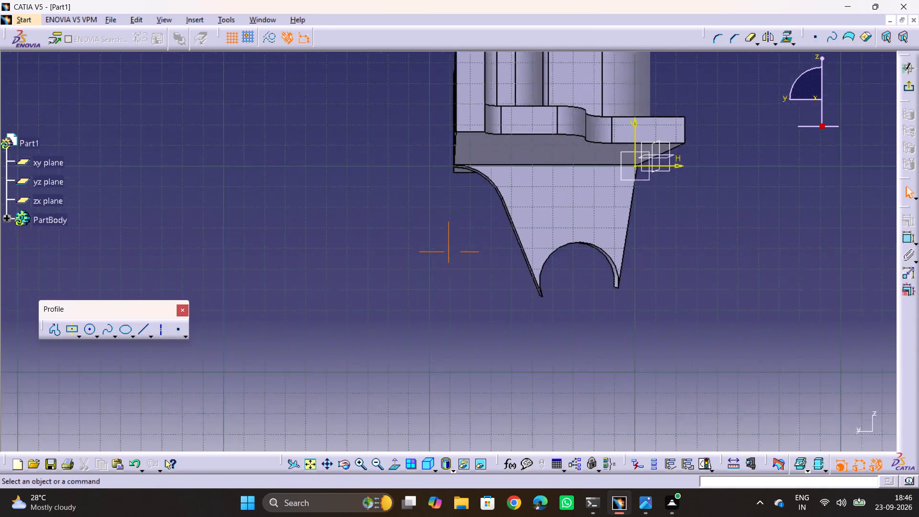
{"action": "middle_click_drag", "start_coordinate": [543, 324], "coordinate": [525, 385]}
{"action": "left_click", "coordinate": [397, 467]}
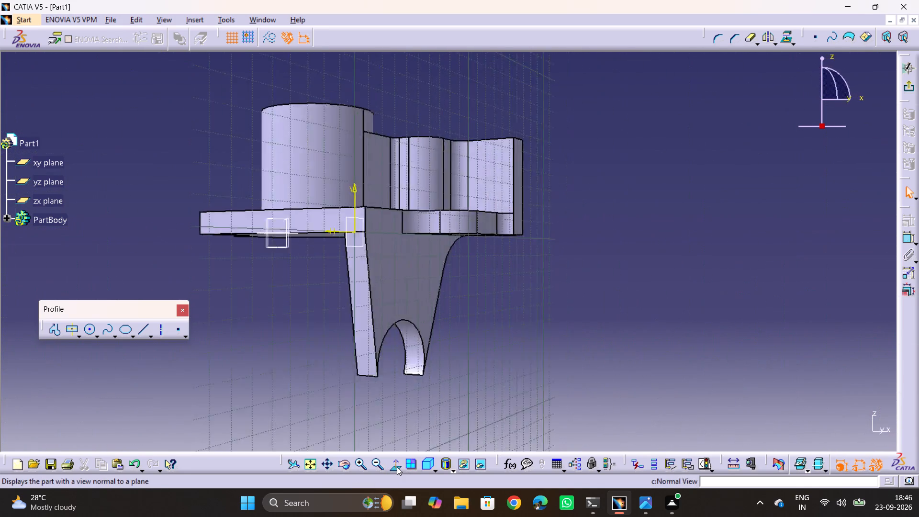
{"action": "middle_click_drag", "start_coordinate": [434, 292], "coordinate": [468, 316]}
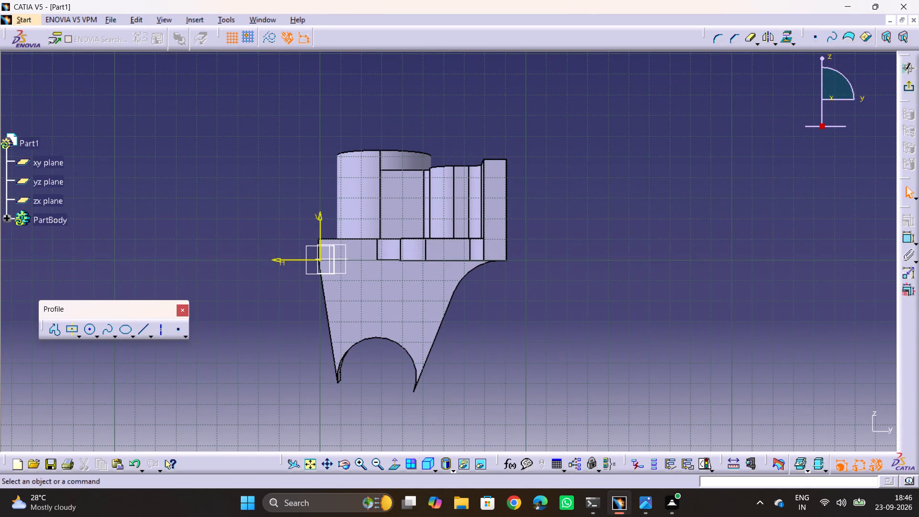
{"action": "middle_click_drag", "start_coordinate": [455, 322], "coordinate": [486, 272], "text": "ctrl"}
{"action": "middle_click_drag", "start_coordinate": [459, 301], "coordinate": [514, 188]}
Consult the leg's end boss in 13.jpg, and sketch a circle inside the arc cutout at the leg's lower end.
{"action": "key", "text": "alt+Tab"}
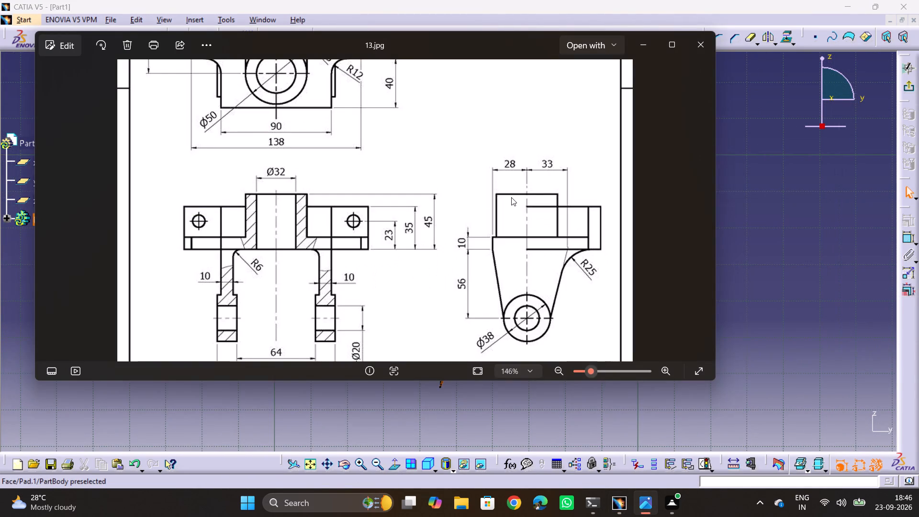
{"action": "middle_click_drag", "start_coordinate": [493, 250], "coordinate": [497, 153]}
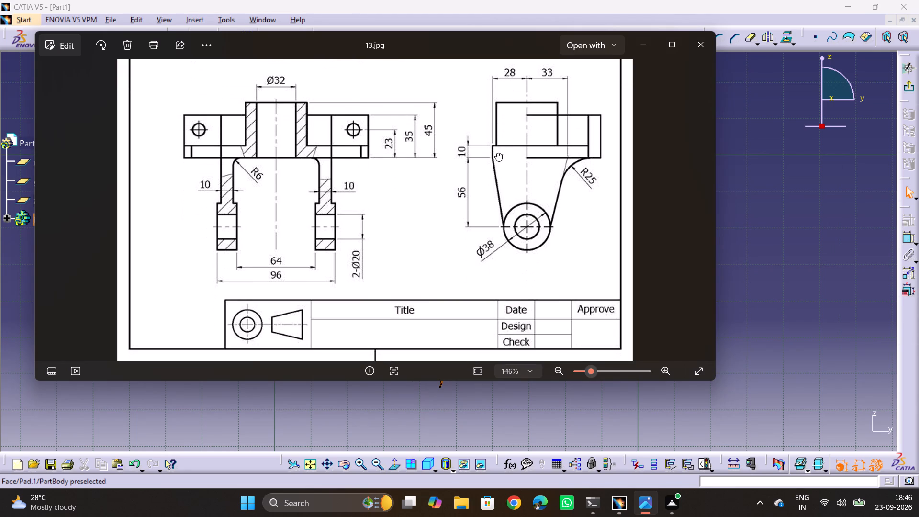
{"action": "middle_click_drag", "start_coordinate": [497, 153], "coordinate": [506, 136]}
{"action": "middle_click_drag", "start_coordinate": [506, 139], "coordinate": [502, 313]}
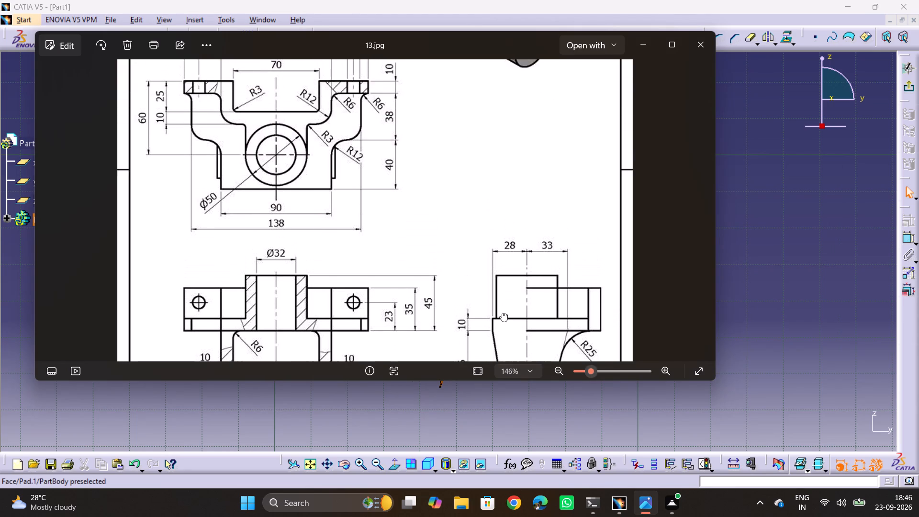
{"action": "middle_click_drag", "start_coordinate": [502, 313], "coordinate": [543, 119]}
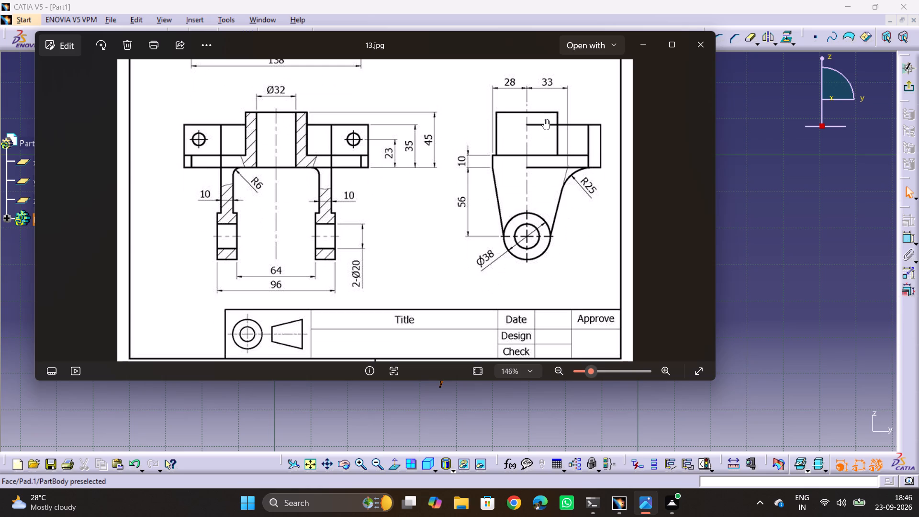
{"action": "key", "text": "alt+Tab"}
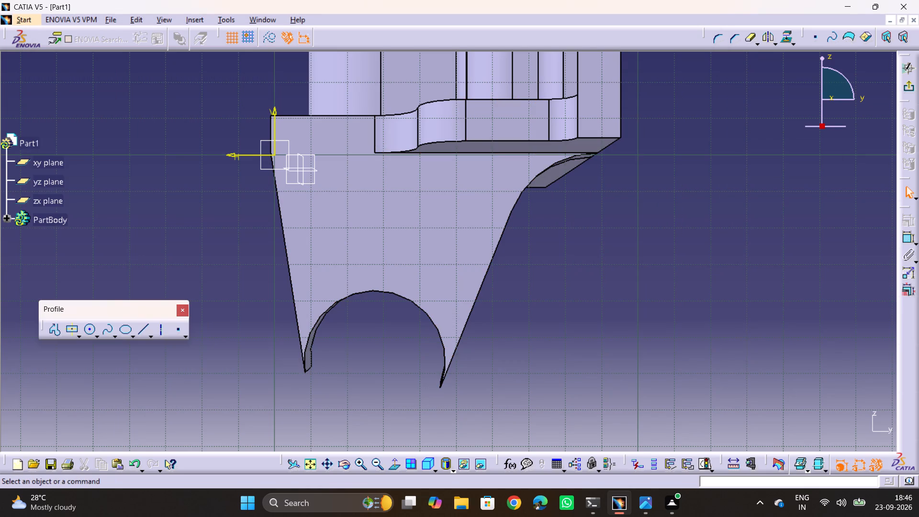
{"action": "middle_click_drag", "start_coordinate": [625, 377], "coordinate": [666, 321]}
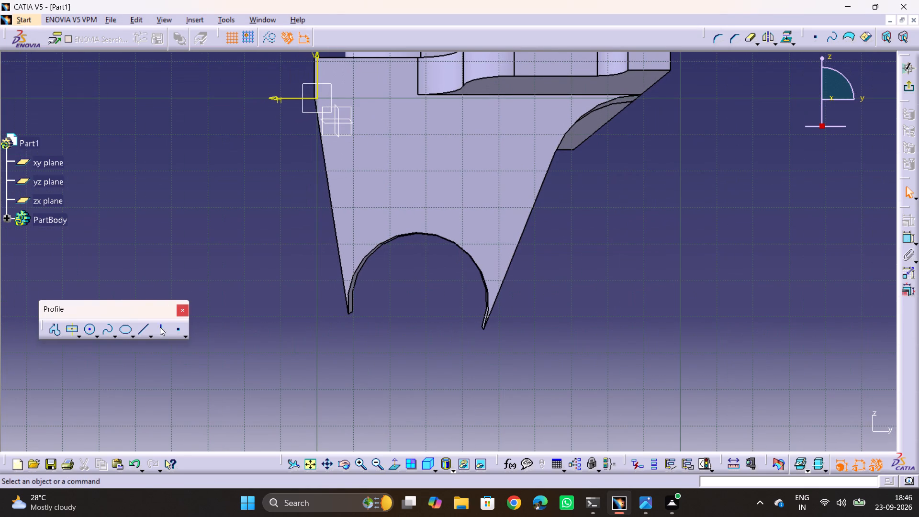
{"action": "left_click", "coordinate": [92, 329]}
{"action": "left_click", "coordinate": [422, 296]}
{"action": "left_click", "coordinate": [424, 332]}
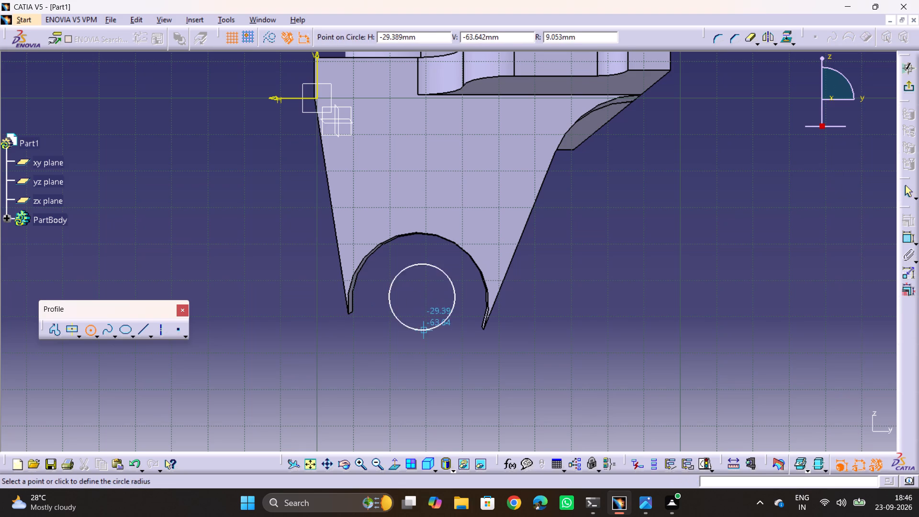
Constrain the new circle as concentric and coincident with the leg's lower arc edge.
{"action": "left_click", "coordinate": [366, 255], "text": "ctrl"}
{"action": "left_click", "coordinate": [905, 221]}
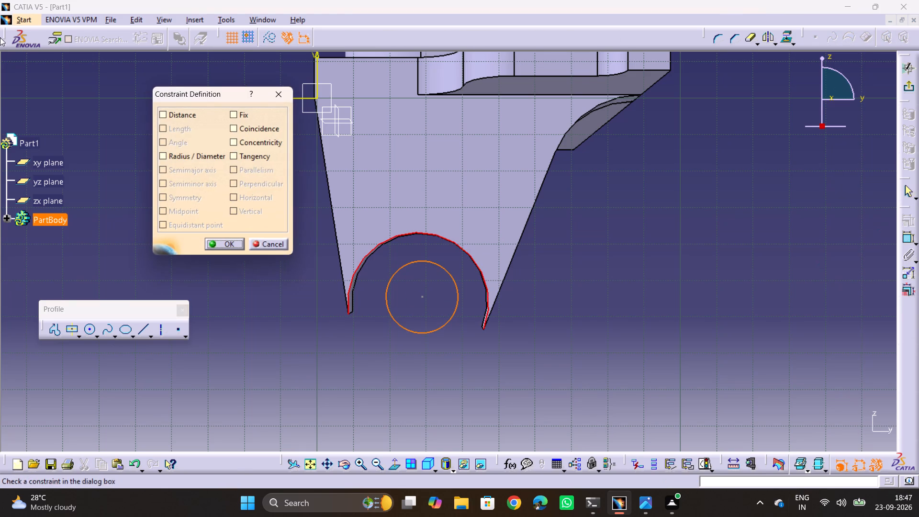
{"action": "left_click", "coordinate": [264, 143]}
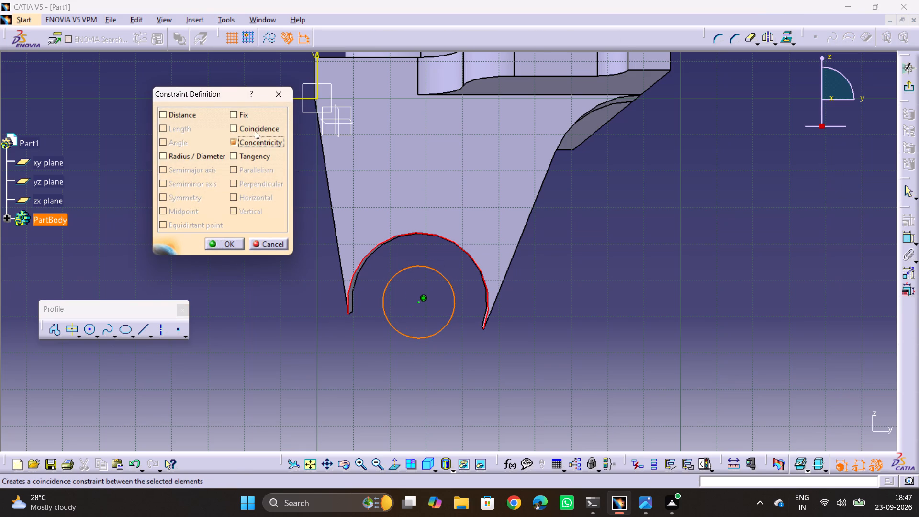
{"action": "left_click", "coordinate": [255, 125]}
{"action": "left_click", "coordinate": [230, 245]}
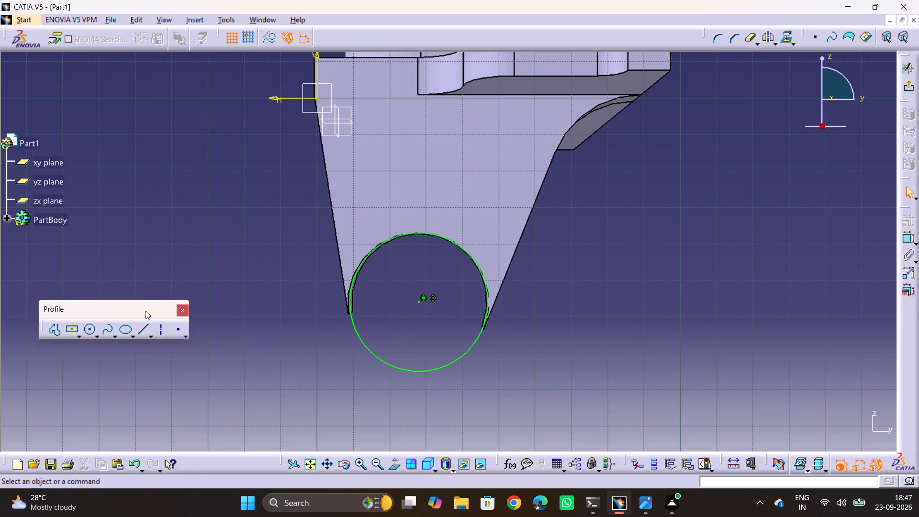
Sketch a second, smaller circle inside the boss circle, near its centre.
{"action": "left_click", "coordinate": [92, 332]}
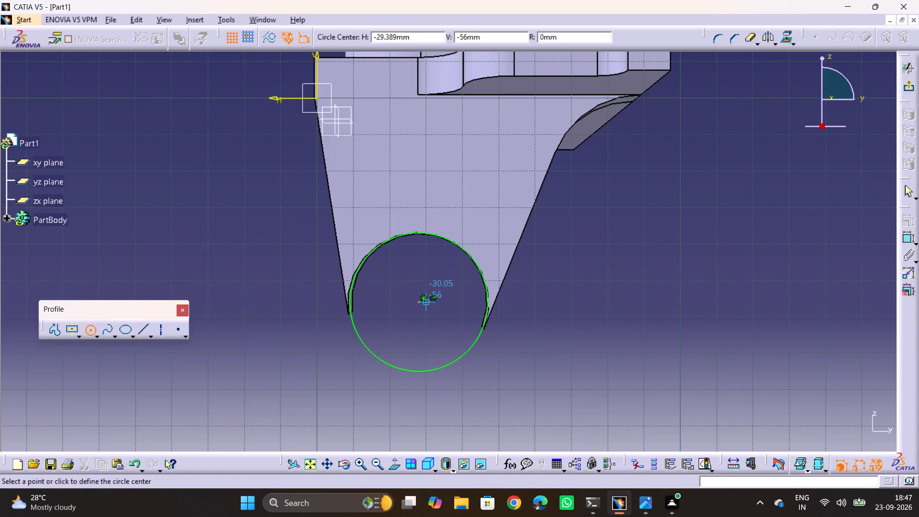
{"action": "left_click", "coordinate": [405, 317]}
{"action": "left_click", "coordinate": [415, 299]}
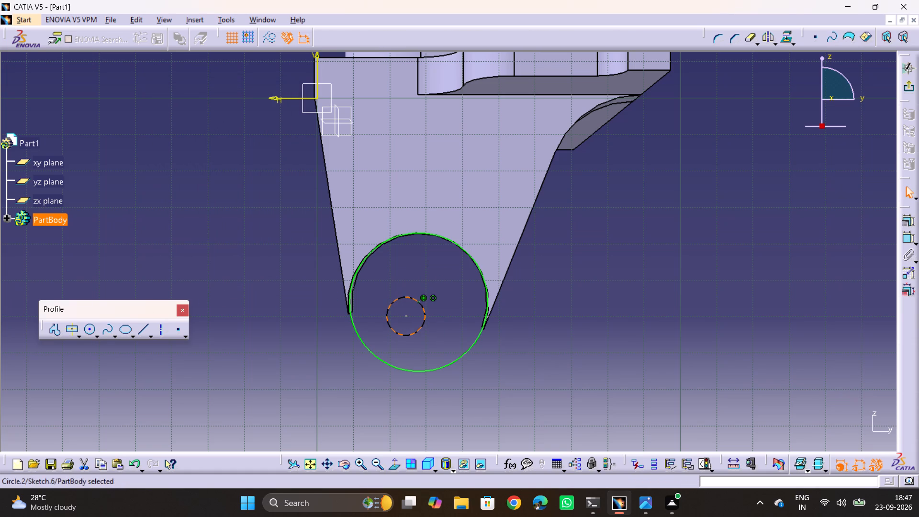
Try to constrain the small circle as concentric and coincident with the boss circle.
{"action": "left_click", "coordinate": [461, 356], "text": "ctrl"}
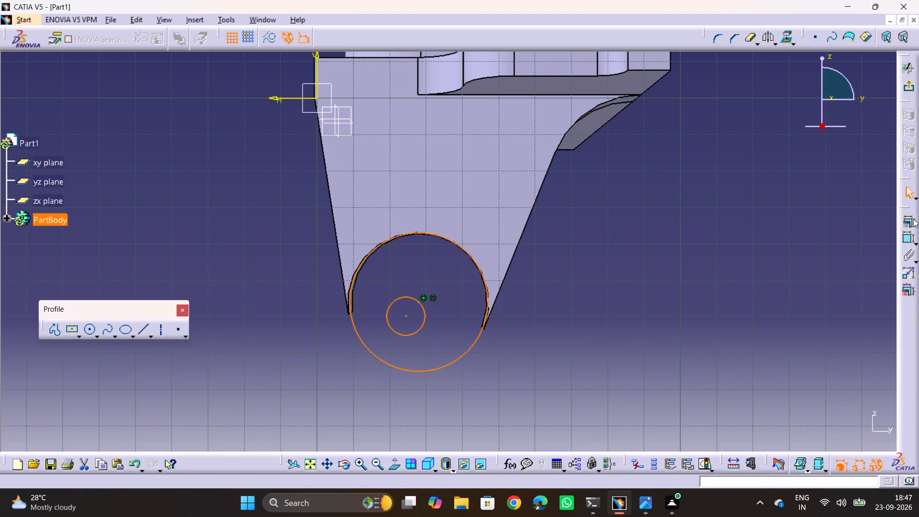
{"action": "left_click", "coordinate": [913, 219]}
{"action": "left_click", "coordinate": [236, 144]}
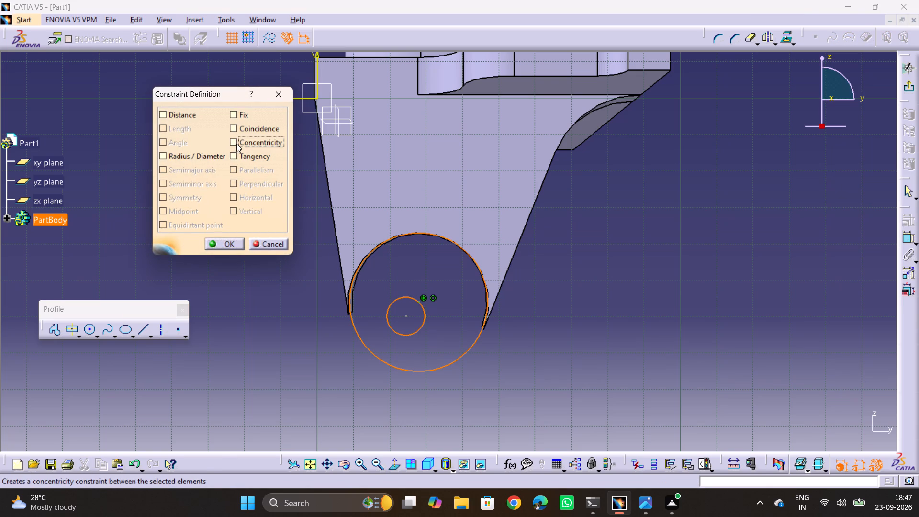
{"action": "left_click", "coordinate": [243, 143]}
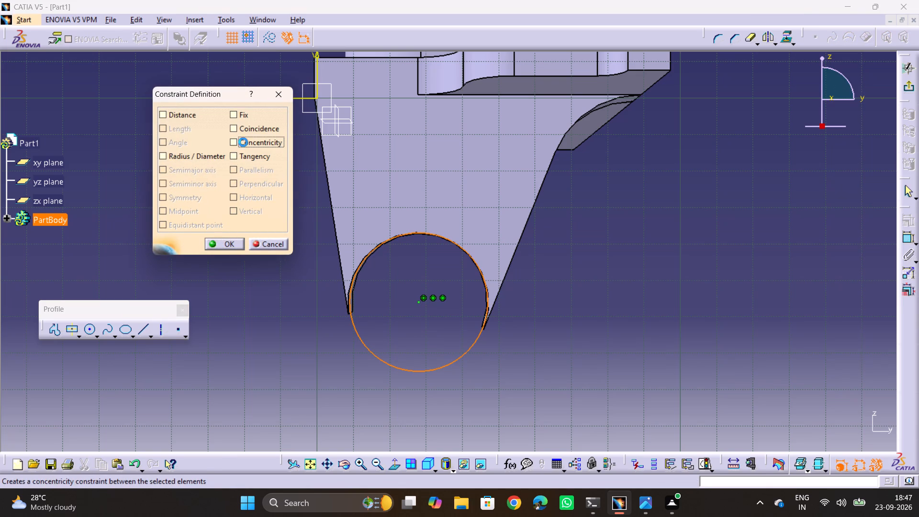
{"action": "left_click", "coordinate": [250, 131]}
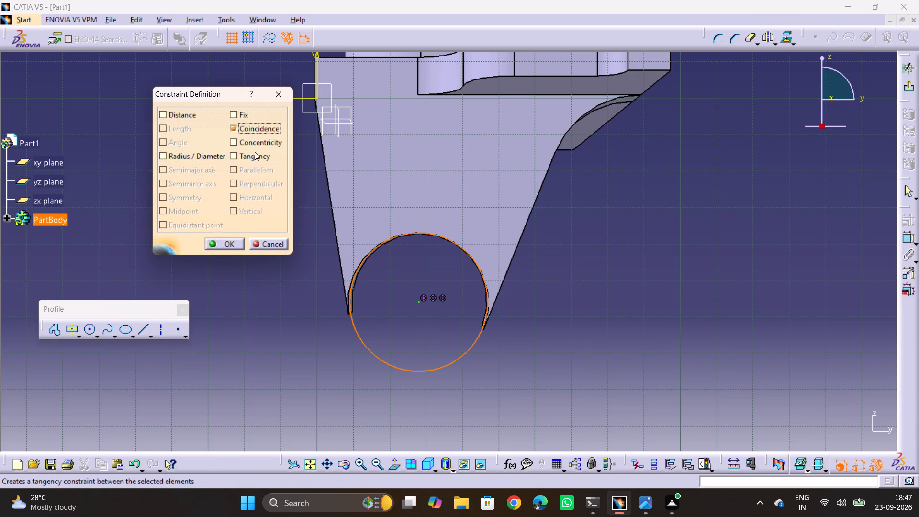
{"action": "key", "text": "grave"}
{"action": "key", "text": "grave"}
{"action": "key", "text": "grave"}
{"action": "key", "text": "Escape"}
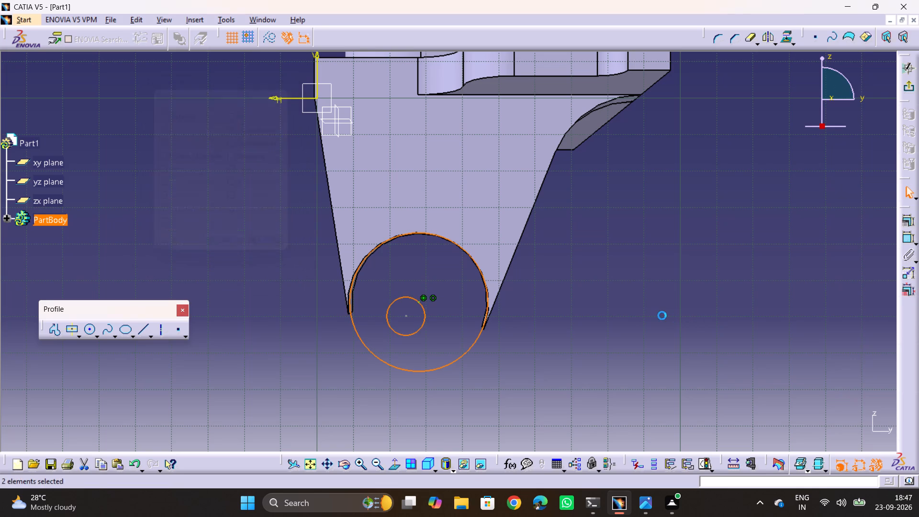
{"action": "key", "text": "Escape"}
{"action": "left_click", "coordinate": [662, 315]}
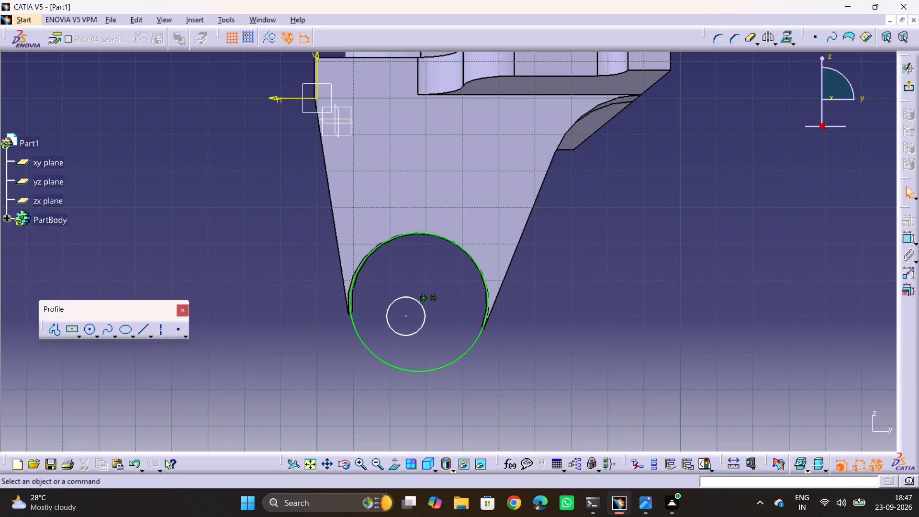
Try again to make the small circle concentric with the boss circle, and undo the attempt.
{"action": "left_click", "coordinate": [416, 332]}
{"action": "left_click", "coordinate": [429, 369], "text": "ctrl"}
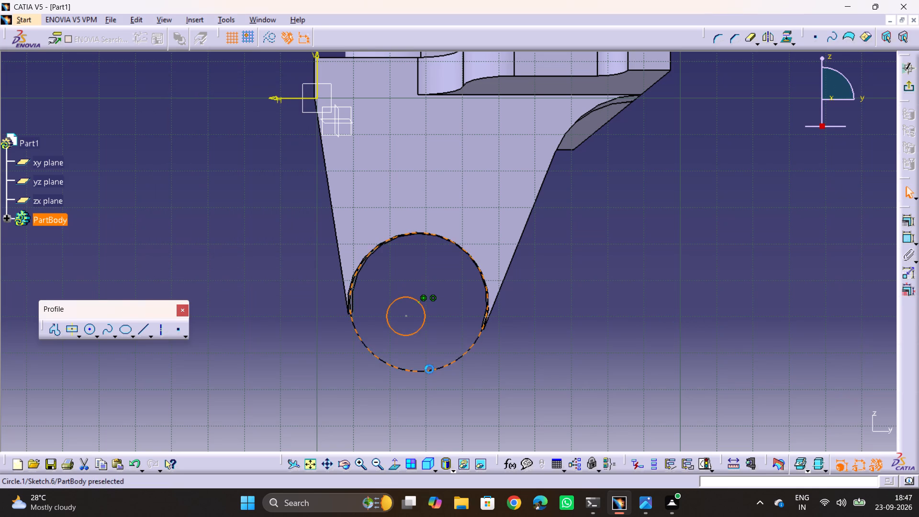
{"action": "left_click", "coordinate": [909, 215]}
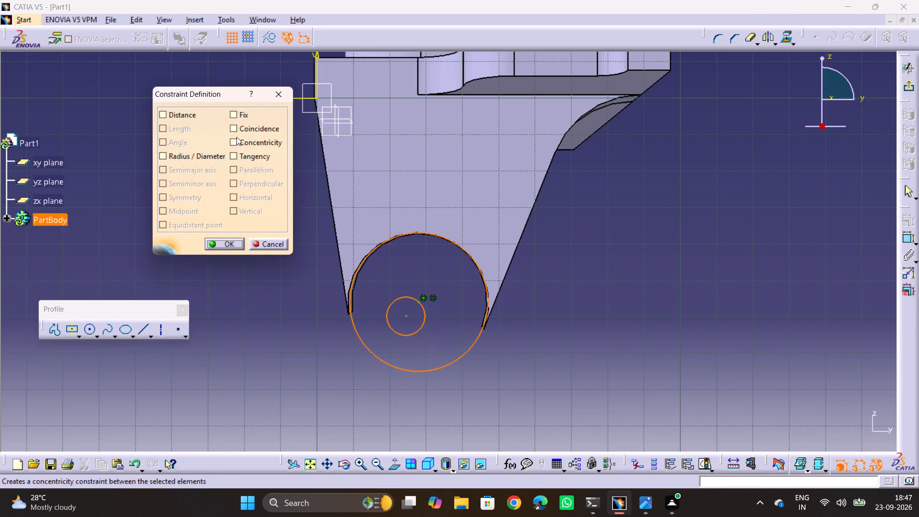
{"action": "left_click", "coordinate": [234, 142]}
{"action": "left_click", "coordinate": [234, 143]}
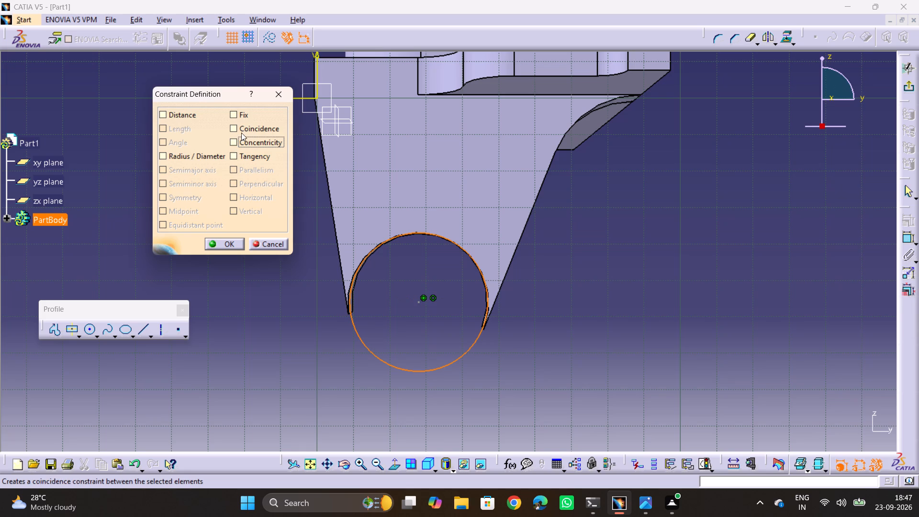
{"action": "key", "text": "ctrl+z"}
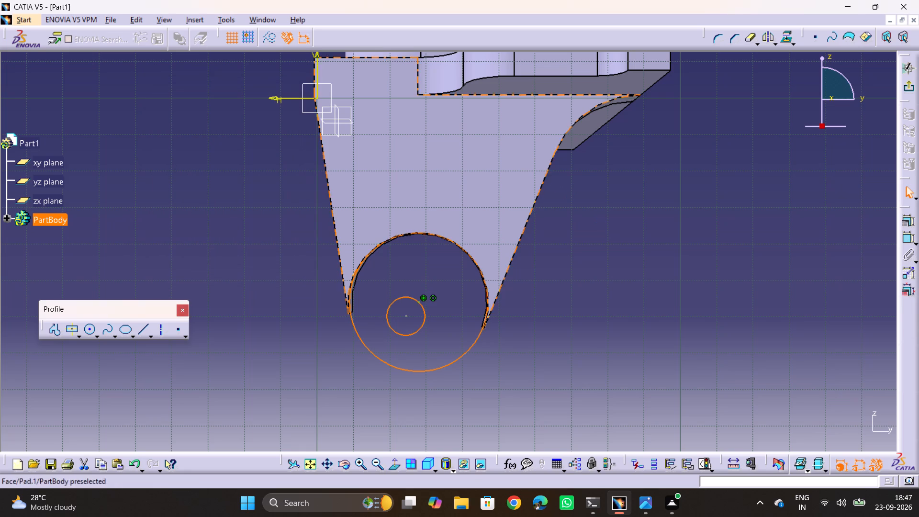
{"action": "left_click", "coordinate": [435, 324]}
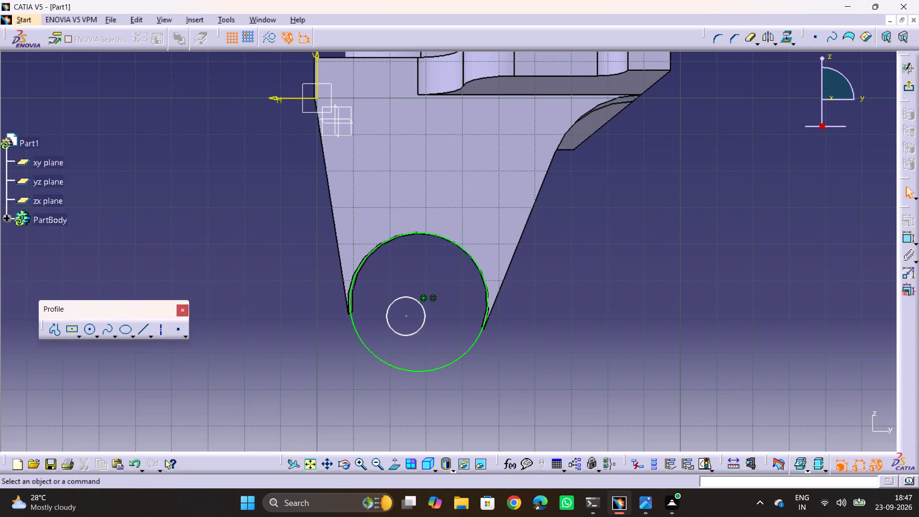
Delete the concentricity constraint between the boss circle and the leg's arc edge, keeping the coincidence constraint.
{"action": "middle_click_drag", "start_coordinate": [431, 310], "coordinate": [437, 267], "text": "ctrl"}
{"action": "middle_click_drag", "start_coordinate": [464, 292], "coordinate": [550, 165]}
{"action": "middle_click_drag", "start_coordinate": [524, 207], "coordinate": [560, 131], "text": "ctrl"}
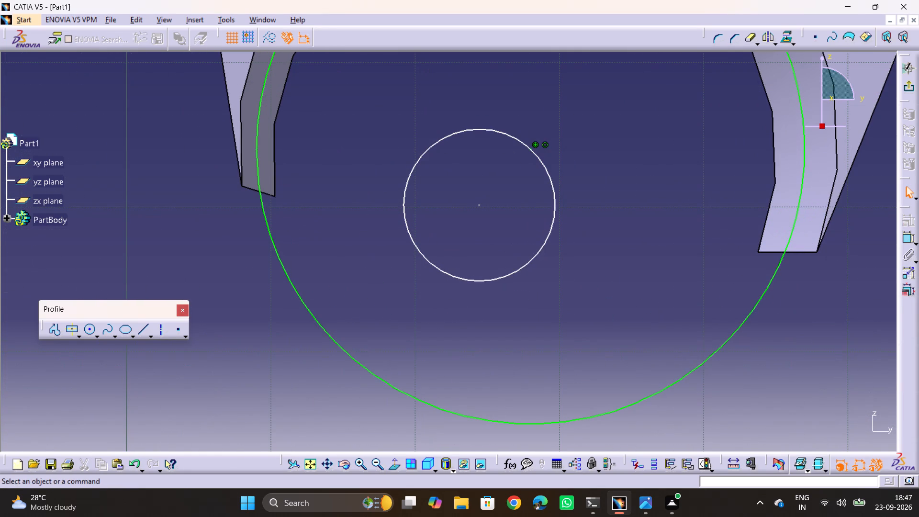
{"action": "left_click", "coordinate": [536, 144]}
{"action": "key", "text": "Delete"}
{"action": "left_click", "coordinate": [546, 143]}
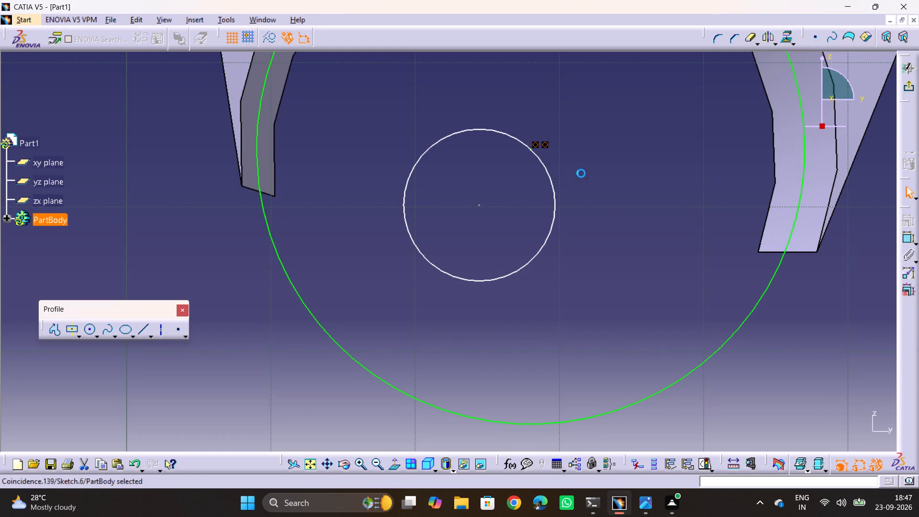
{"action": "left_click", "coordinate": [581, 173]}
{"action": "left_click", "coordinate": [536, 145]}
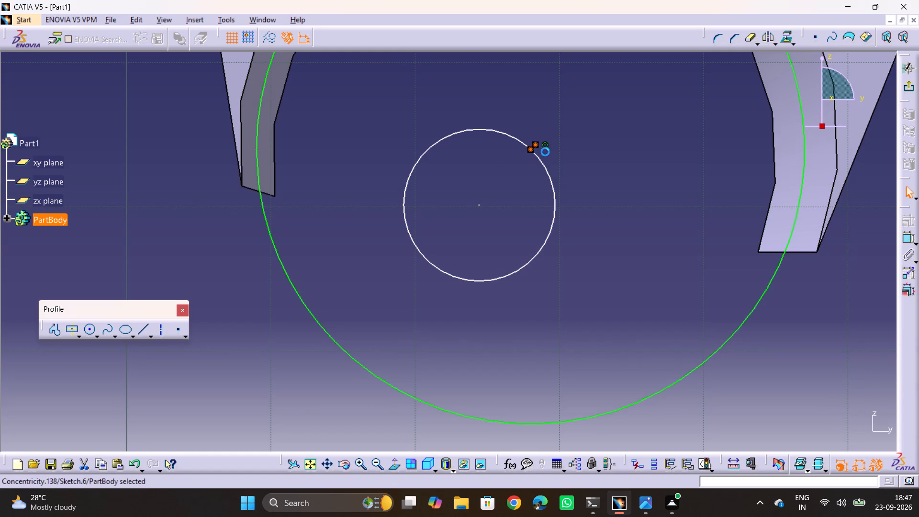
{"action": "key", "text": "Delete"}
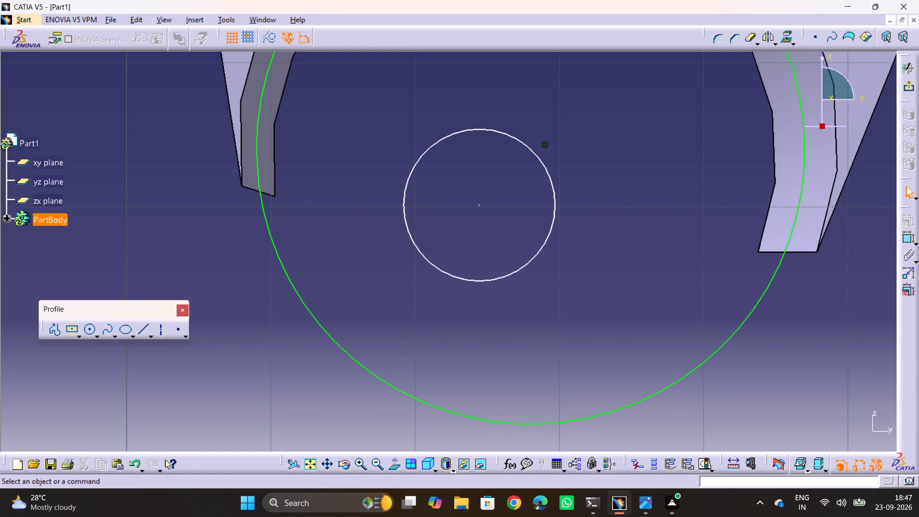
Move the small circle's centre close to the boss circle's centre and constrain the two centre points as coincident.
{"action": "left_click_drag", "start_coordinate": [480, 206], "coordinate": [511, 164]}
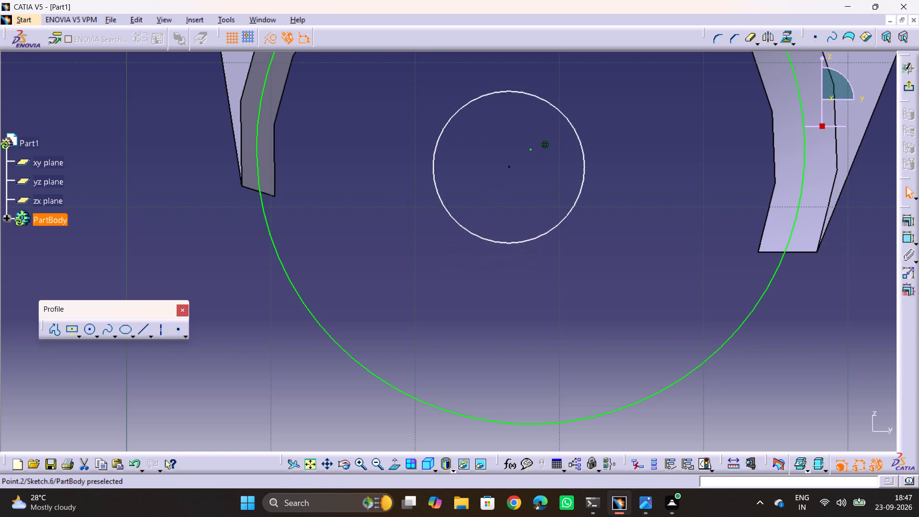
{"action": "left_click_drag", "start_coordinate": [511, 164], "coordinate": [531, 143]}
{"action": "left_click", "coordinate": [530, 150], "text": "ctrl"}
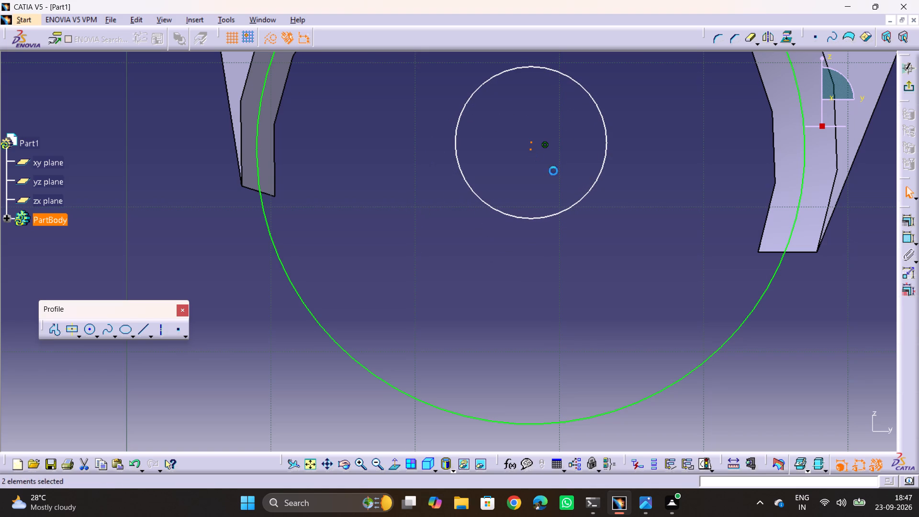
{"action": "left_click", "coordinate": [903, 218]}
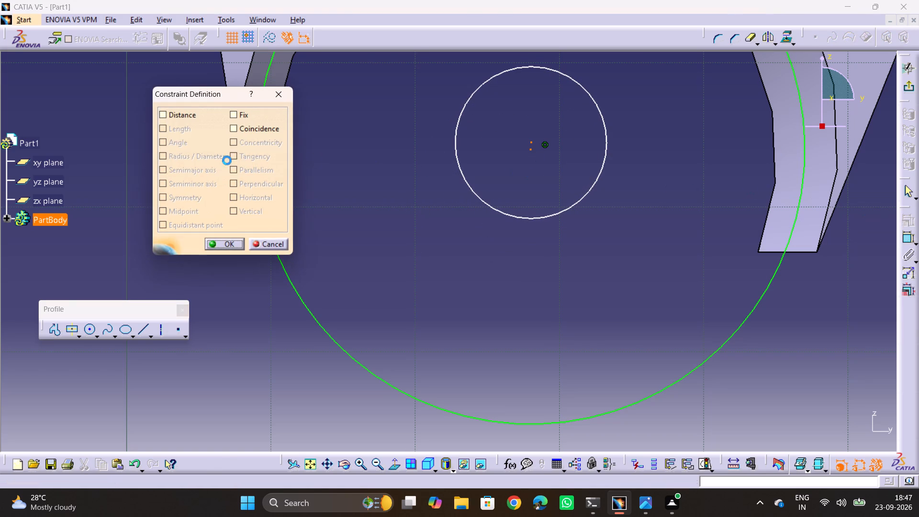
{"action": "left_click", "coordinate": [254, 129]}
{"action": "left_click", "coordinate": [241, 245]}
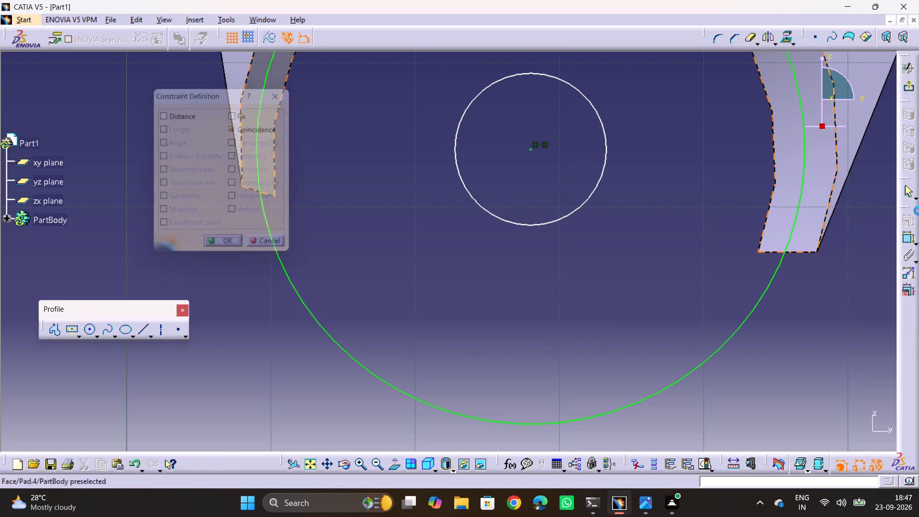
Dimension the small circle's radius, then consult the reference drawing 13.jpg for its size.
{"action": "left_click", "coordinate": [904, 234]}
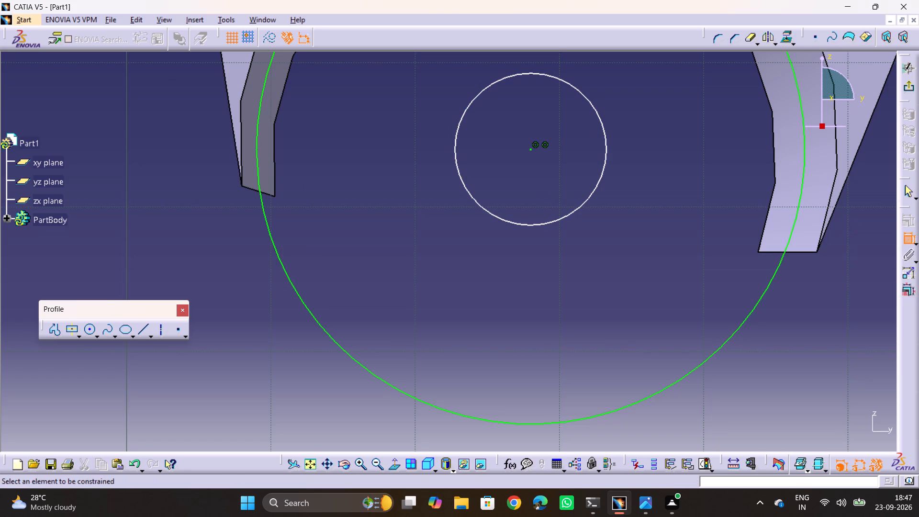
{"action": "left_click", "coordinate": [554, 220]}
{"action": "left_click", "coordinate": [580, 295]}
{"action": "key", "text": "alt+Tab"}
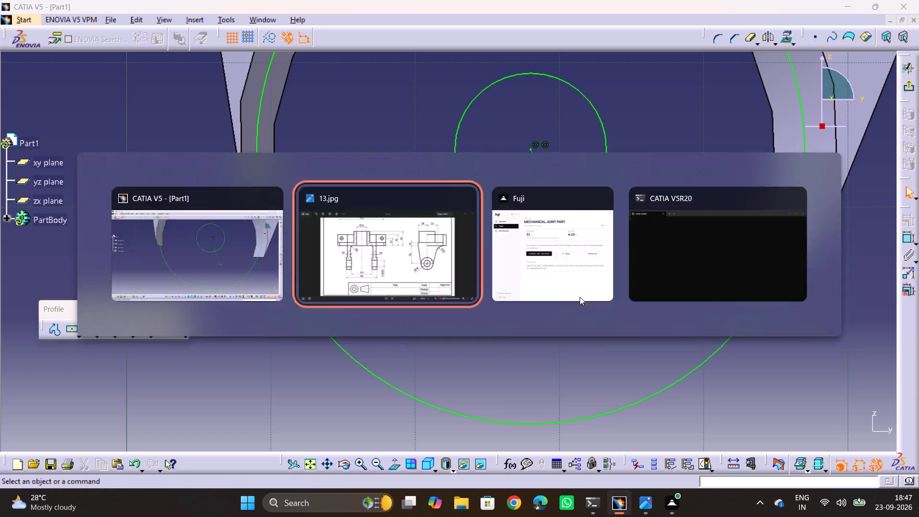
{"action": "key", "text": "alt+Tab"}
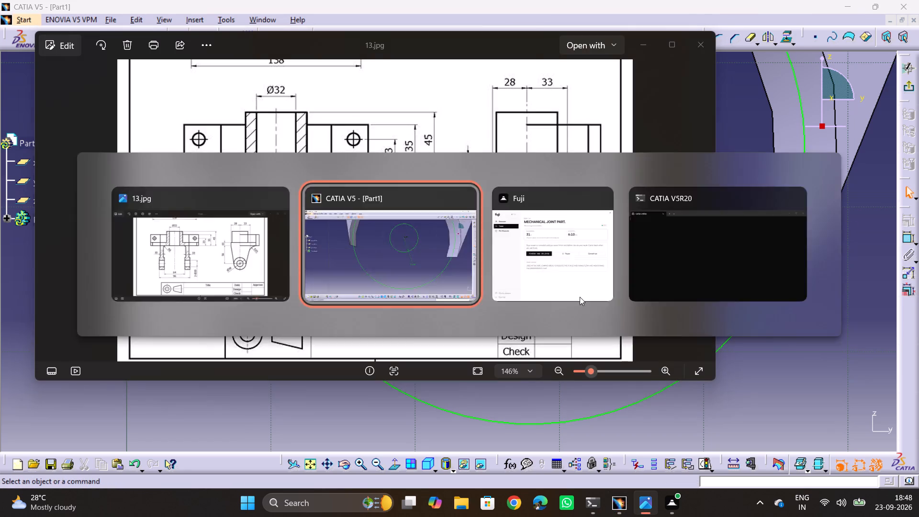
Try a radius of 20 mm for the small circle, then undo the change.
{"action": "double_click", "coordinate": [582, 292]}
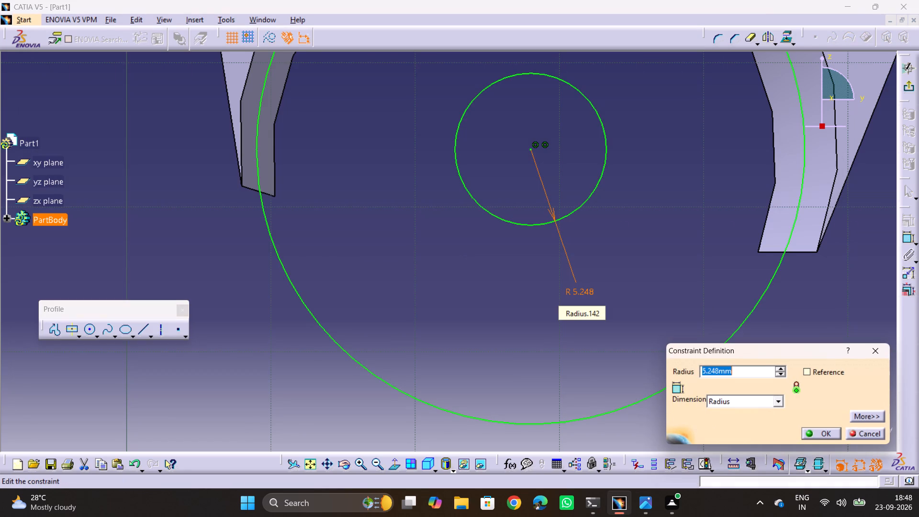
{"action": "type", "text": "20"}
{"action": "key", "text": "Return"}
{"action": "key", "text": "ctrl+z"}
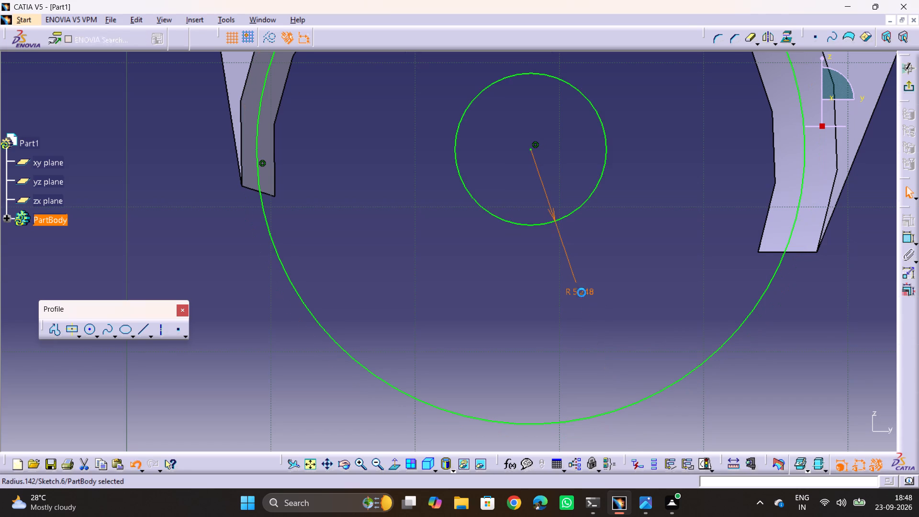
Set the small circle's radius to 10 mm.
{"action": "triple_click", "coordinate": [590, 292]}
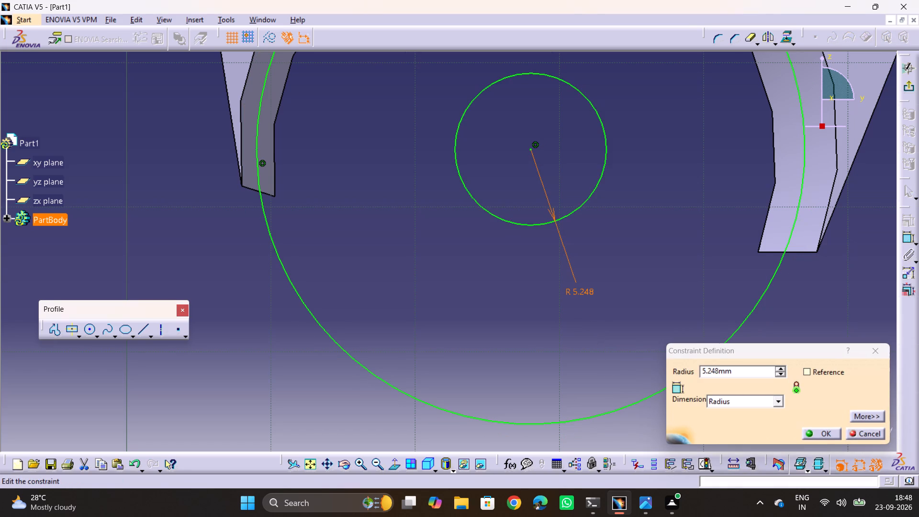
{"action": "type", "text": "10"}
{"action": "key", "text": "Return"}
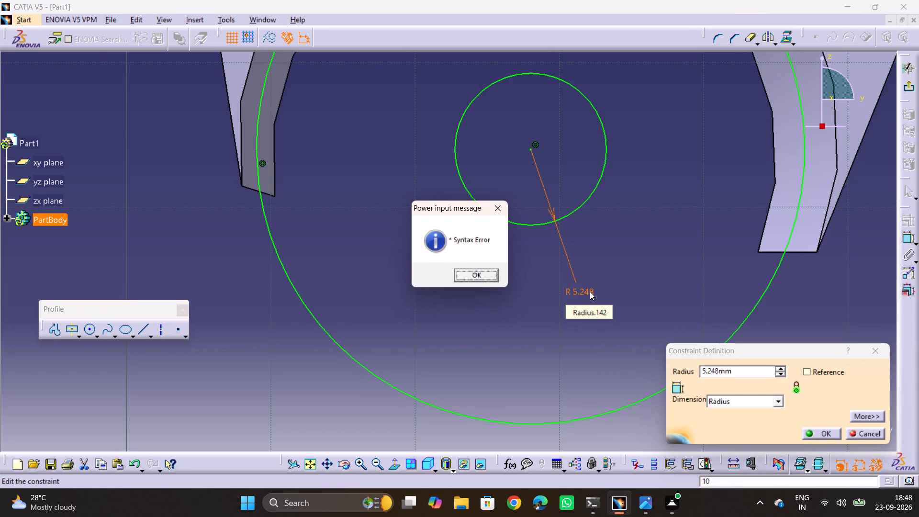
{"action": "left_click", "coordinate": [481, 277]}
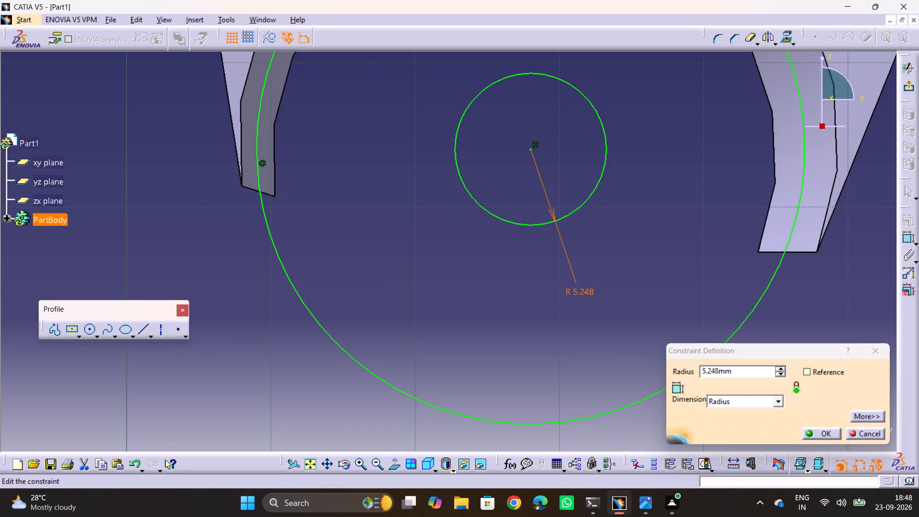
{"action": "double_click", "coordinate": [592, 292]}
{"action": "type", "text": "10"}
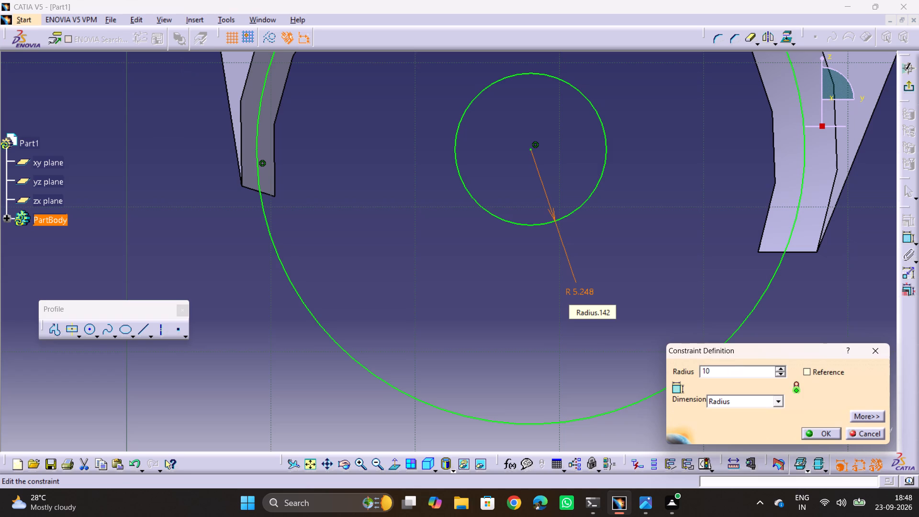
{"action": "key", "text": "Return"}
{"action": "left_click", "coordinate": [740, 357]}
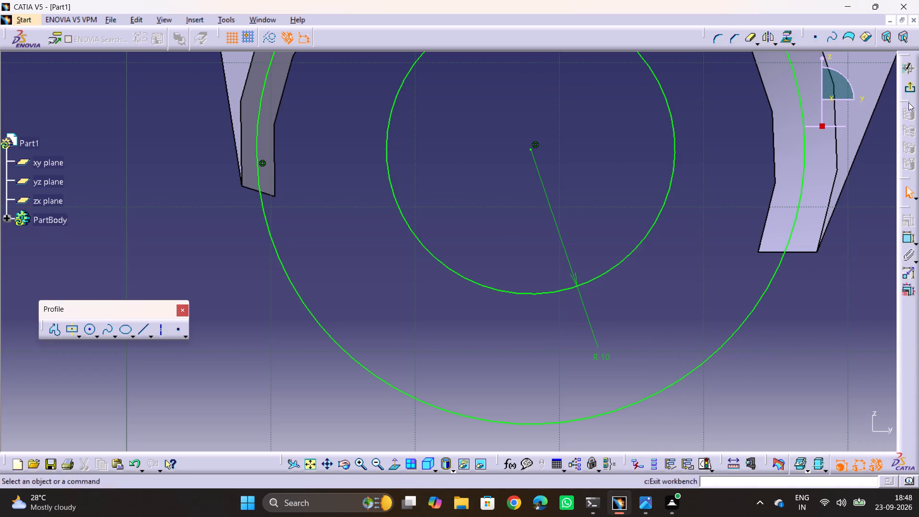
Exit the sketch and pad the boss profile with a length of 8 mm and mirrored extent.
{"action": "left_click", "coordinate": [914, 81]}
{"action": "middle_click_drag", "start_coordinate": [550, 144], "coordinate": [576, 199], "text": "ctrl"}
{"action": "left_click", "coordinate": [601, 69]}
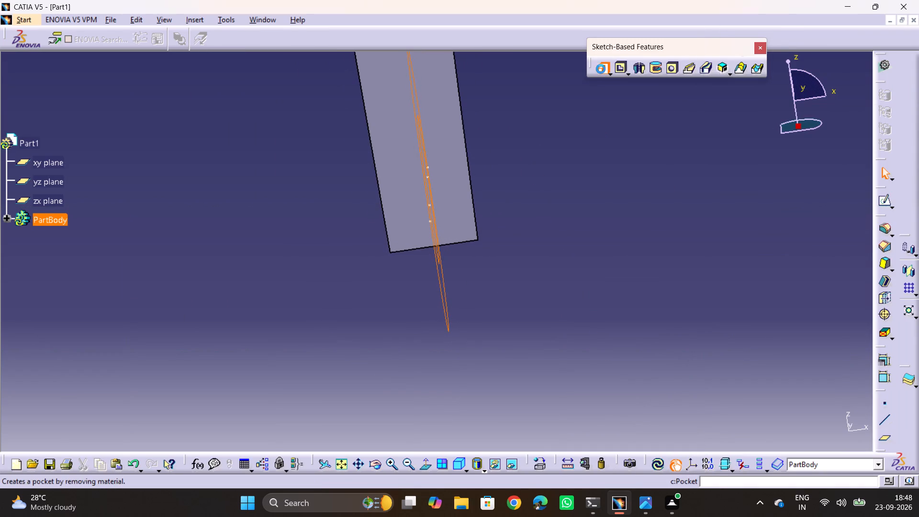
{"action": "left_click", "coordinate": [756, 384]}
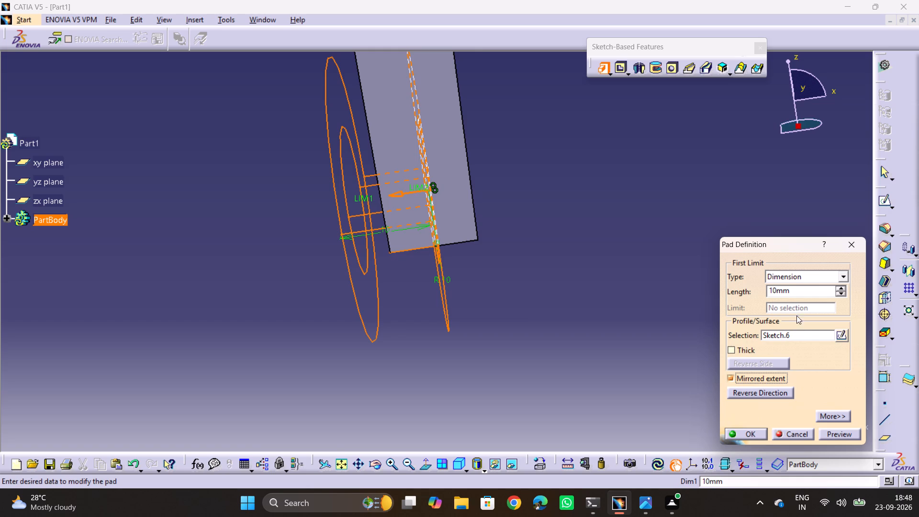
{"action": "double_click", "coordinate": [796, 289]}
{"action": "key", "text": "8"}
{"action": "key", "text": "Return"}
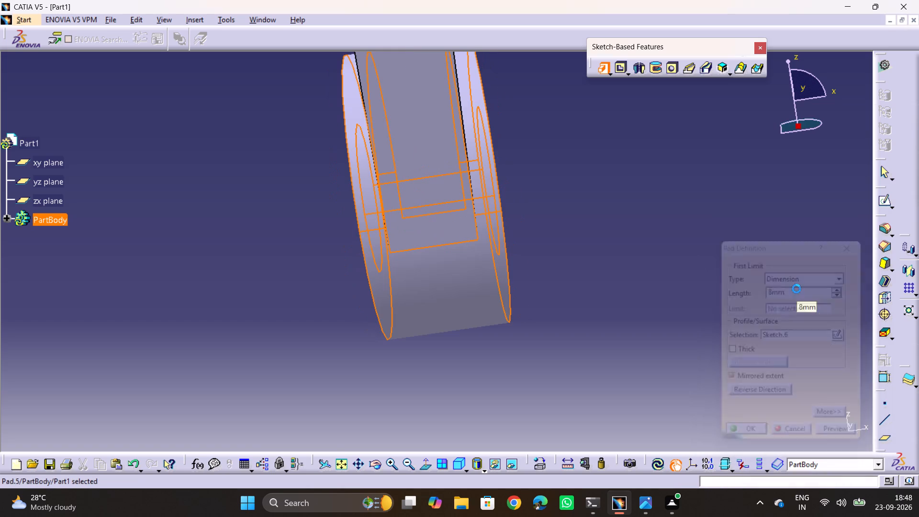
{"action": "left_click", "coordinate": [696, 284]}
Mirror the leg pad and its end boss pad about the yz plane.
{"action": "middle_click_drag", "start_coordinate": [554, 275], "coordinate": [426, 306]}
{"action": "left_click_drag", "start_coordinate": [544, 276], "coordinate": [426, 306]}
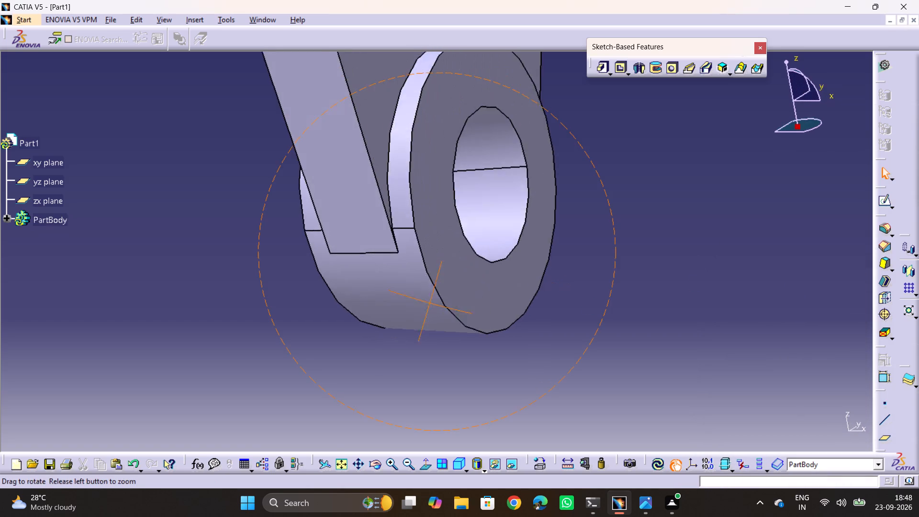
{"action": "left_click_drag", "start_coordinate": [426, 306], "coordinate": [413, 313]}
{"action": "middle_click_drag", "start_coordinate": [426, 306], "coordinate": [414, 312]}
{"action": "middle_click_drag", "start_coordinate": [494, 224], "coordinate": [512, 337], "text": "ctrl"}
{"action": "left_click_drag", "start_coordinate": [556, 128], "coordinate": [403, 304]}
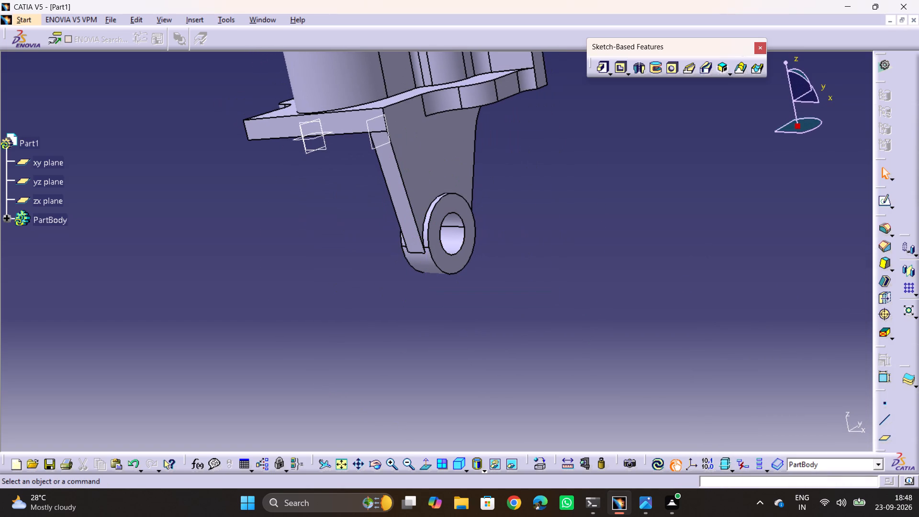
{"action": "left_click", "coordinate": [407, 159]}
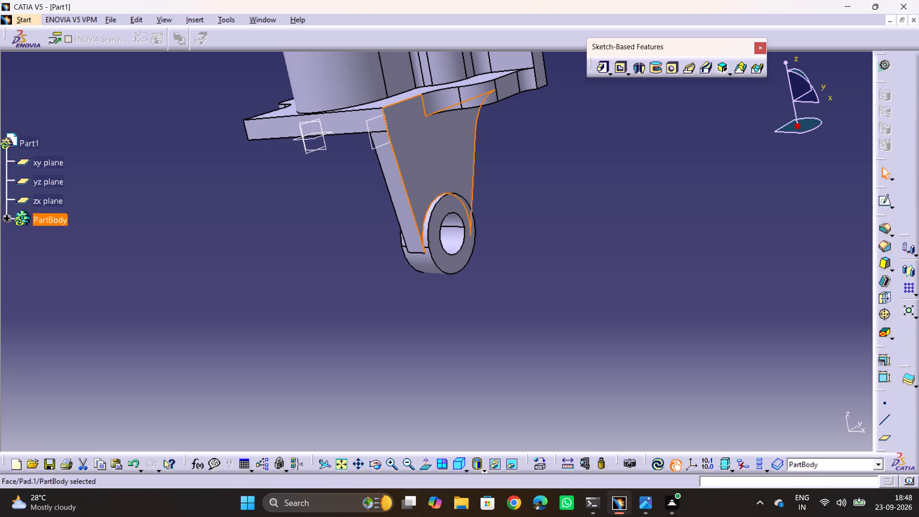
{"action": "left_click", "coordinate": [6, 221]}
{"action": "scroll", "coordinate": [102, 388], "scroll_direction": "down", "scroll_amount": 1}
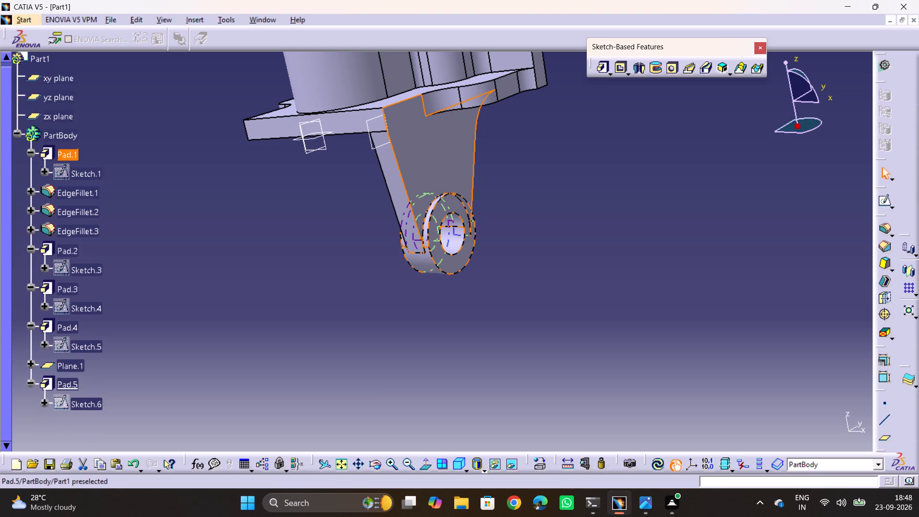
{"action": "scroll", "coordinate": [63, 389], "scroll_direction": "down", "scroll_amount": 1}
{"action": "left_click", "coordinate": [63, 389]}
{"action": "left_click", "coordinate": [73, 346]}
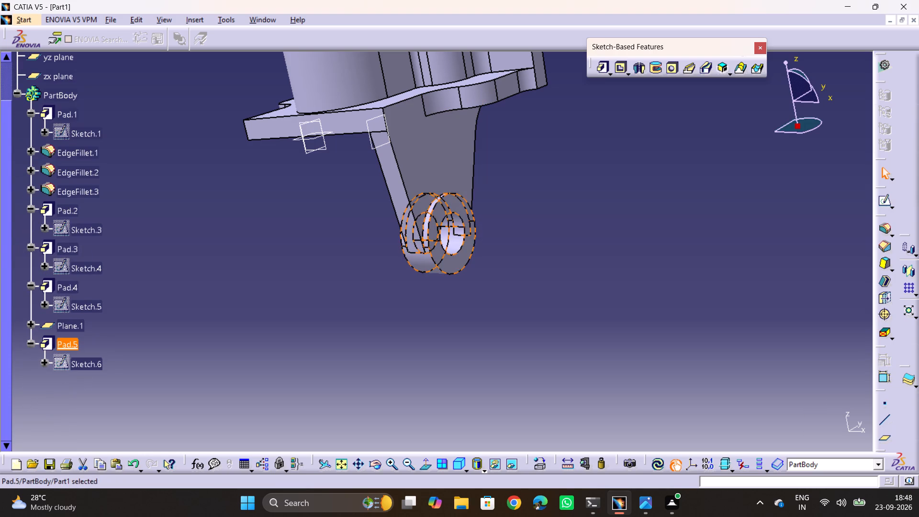
{"action": "left_click", "coordinate": [71, 289], "text": "ctrl"}
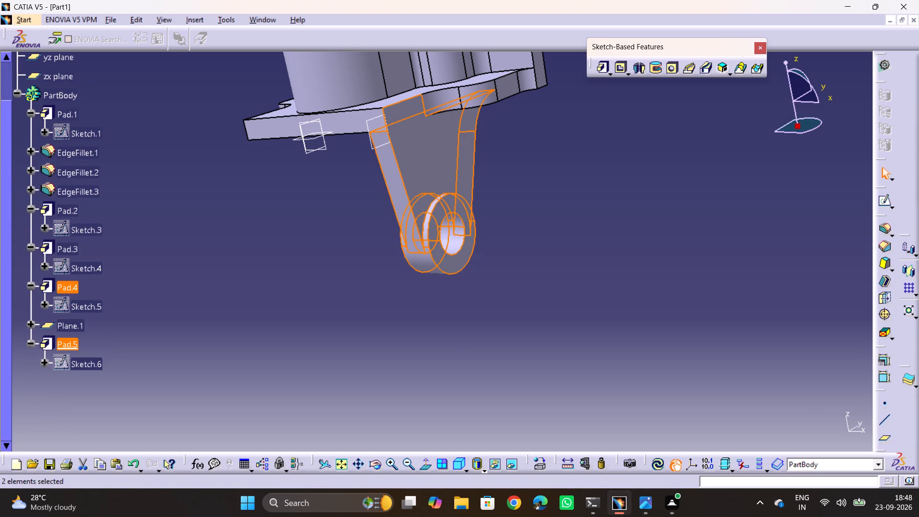
{"action": "left_click", "coordinate": [911, 268]}
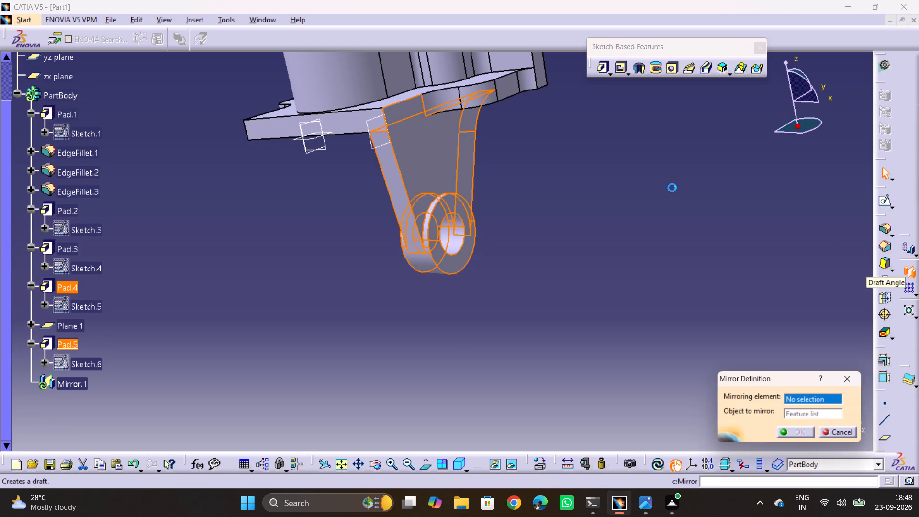
{"action": "middle_click_drag", "start_coordinate": [312, 170], "coordinate": [356, 164]}
{"action": "left_click_drag", "start_coordinate": [312, 170], "coordinate": [356, 164]}
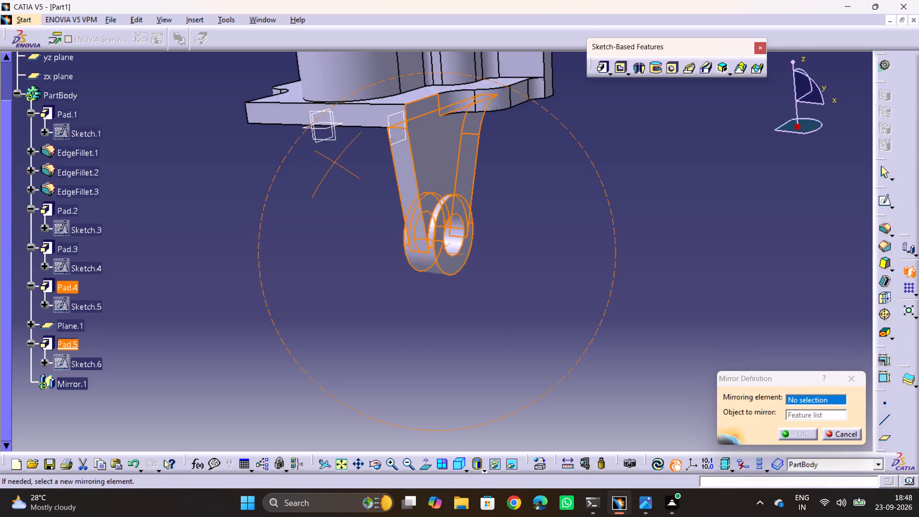
{"action": "left_click_drag", "start_coordinate": [356, 164], "coordinate": [403, 205]}
{"action": "middle_click_drag", "start_coordinate": [356, 164], "coordinate": [403, 205]}
{"action": "left_click", "coordinate": [347, 151]}
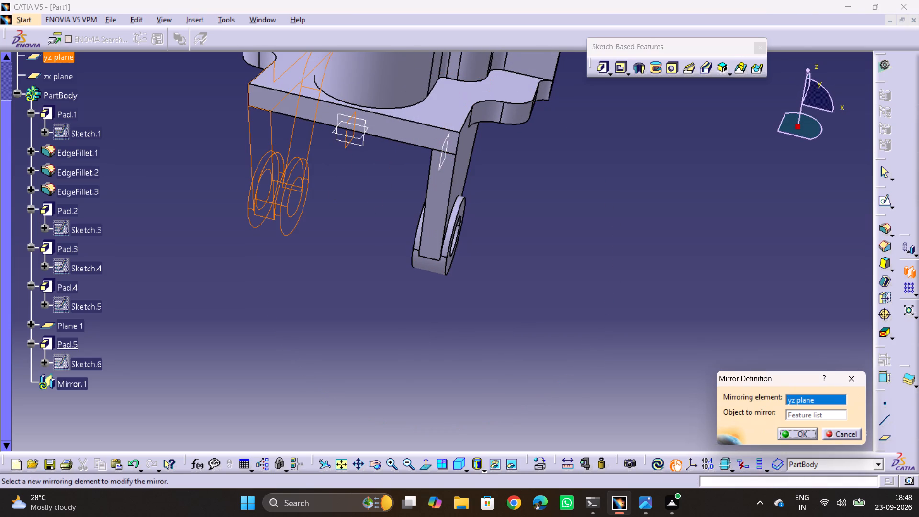
{"action": "left_click", "coordinate": [797, 437]}
{"action": "left_click", "coordinate": [612, 227]}
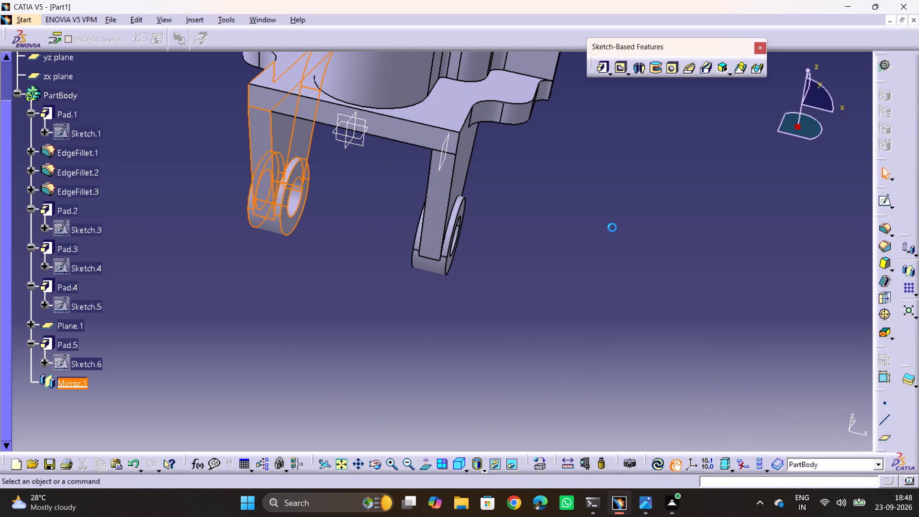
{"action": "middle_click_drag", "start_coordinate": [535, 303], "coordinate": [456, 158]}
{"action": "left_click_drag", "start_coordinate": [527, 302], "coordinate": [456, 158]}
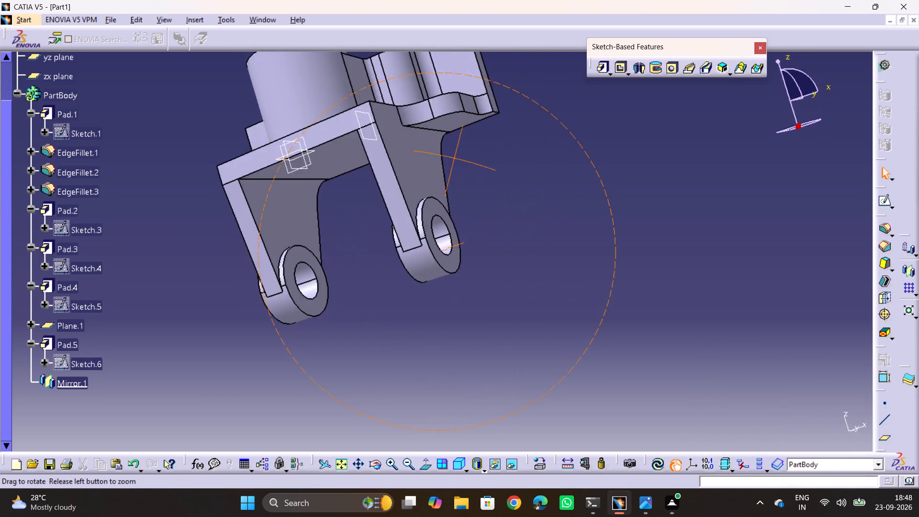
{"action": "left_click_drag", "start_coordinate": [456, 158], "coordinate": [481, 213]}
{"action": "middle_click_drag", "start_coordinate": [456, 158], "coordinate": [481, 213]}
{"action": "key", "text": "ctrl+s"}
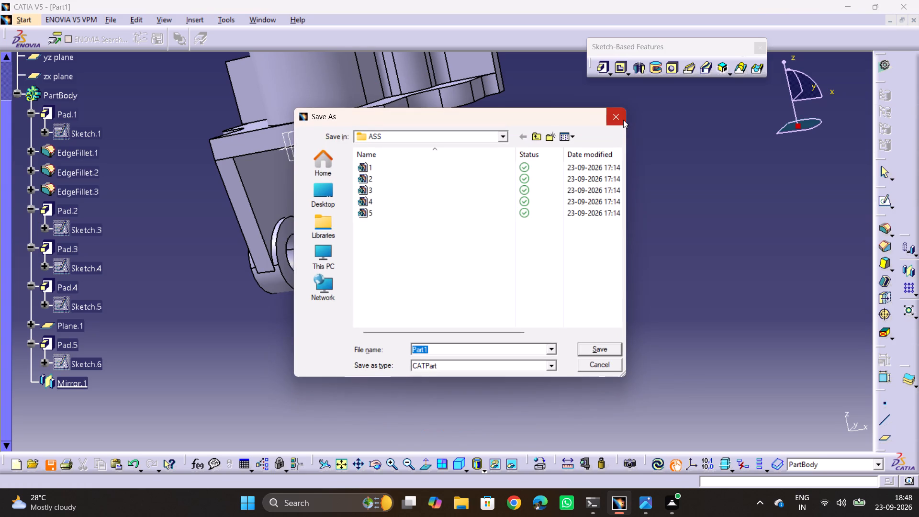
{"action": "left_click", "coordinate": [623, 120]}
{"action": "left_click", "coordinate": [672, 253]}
Save the part as C12 in the JI folder.
{"action": "middle_click_drag", "start_coordinate": [582, 237], "coordinate": [681, 347]}
{"action": "scroll", "coordinate": [665, 332], "scroll_direction": "down", "scroll_amount": 1}
{"action": "middle_click_drag", "start_coordinate": [639, 326], "coordinate": [638, 326]}
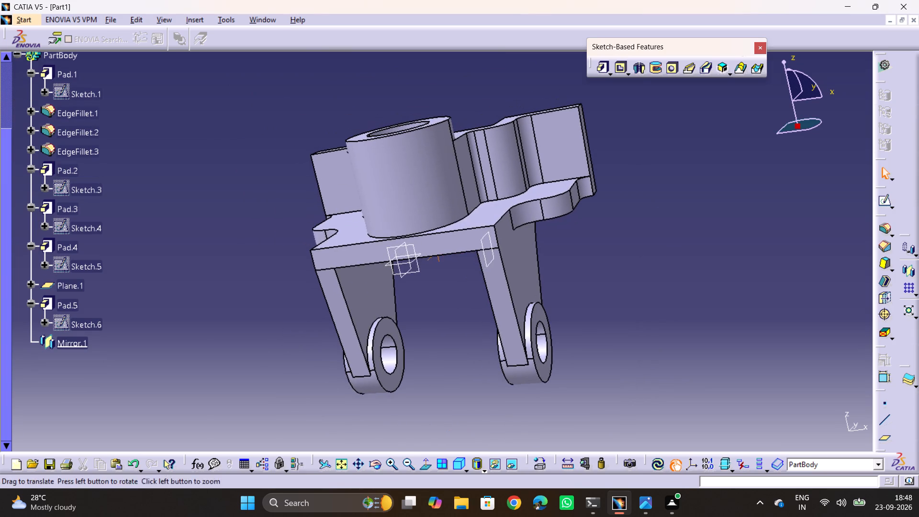
{"action": "middle_click_drag", "start_coordinate": [638, 326], "coordinate": [626, 375]}
{"action": "left_click_drag", "start_coordinate": [638, 326], "coordinate": [677, 372]}
{"action": "scroll", "coordinate": [626, 375], "scroll_direction": "up", "scroll_amount": 1, "text": "ctrl"}
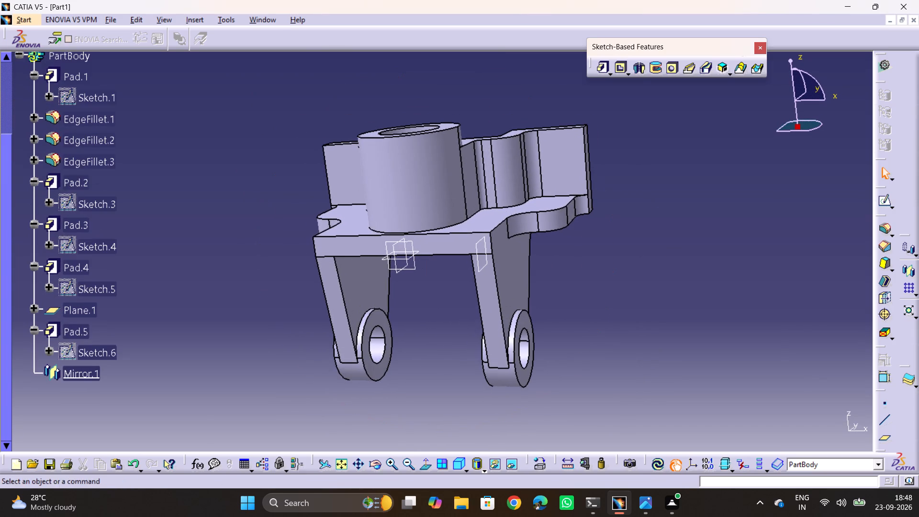
{"action": "key", "text": "ctrl+s"}
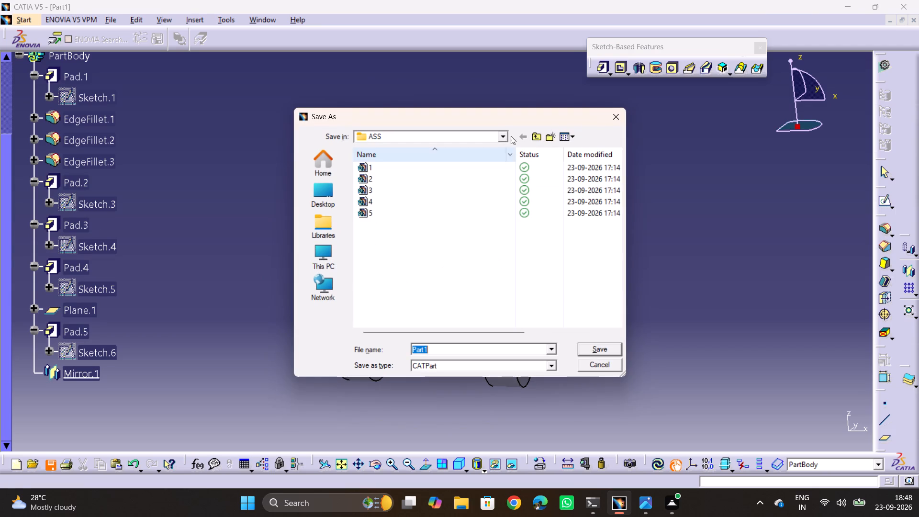
{"action": "left_click", "coordinate": [517, 134]}
{"action": "left_click", "coordinate": [506, 135]}
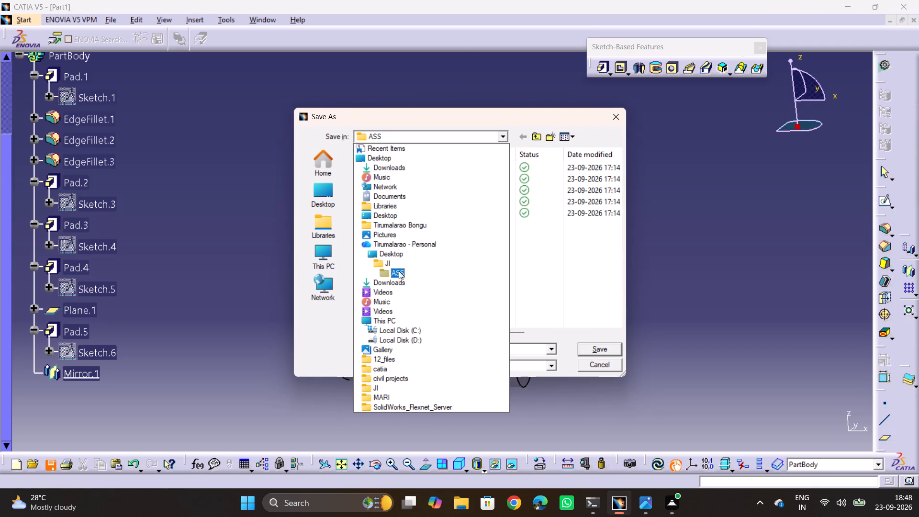
{"action": "left_click", "coordinate": [396, 266]}
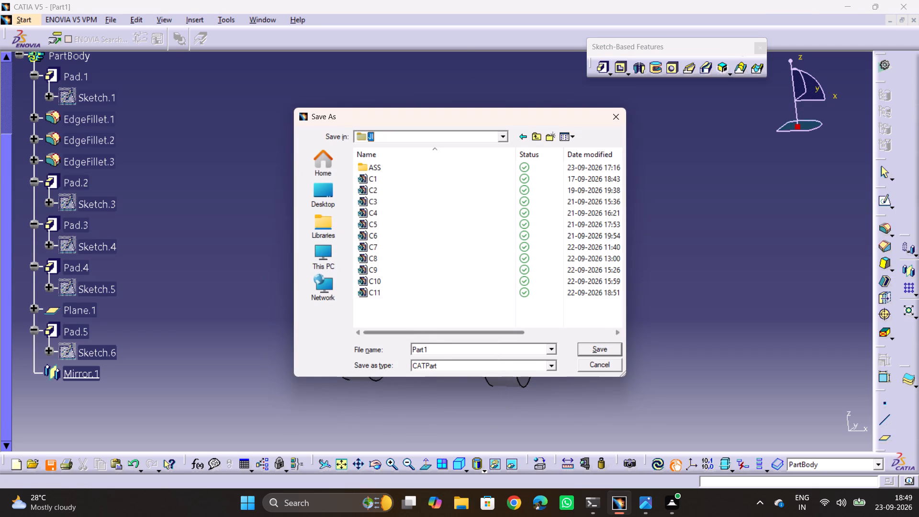
{"action": "left_click", "coordinate": [442, 352]}
{"action": "type", "text": "C12"}
{"action": "key", "text": "Return"}
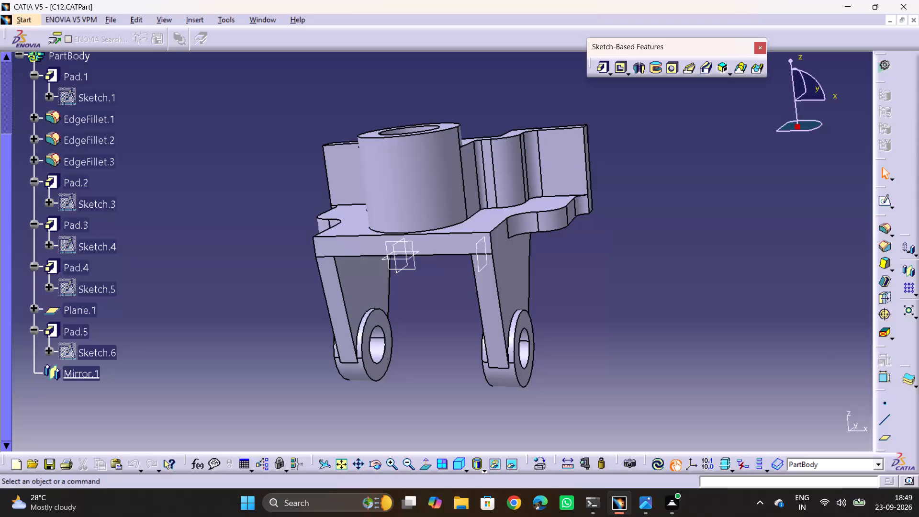
Create an A3 ISO drawing of the part at 1:1 scale with front, top and left views.
{"action": "left_click", "coordinate": [30, 15]}
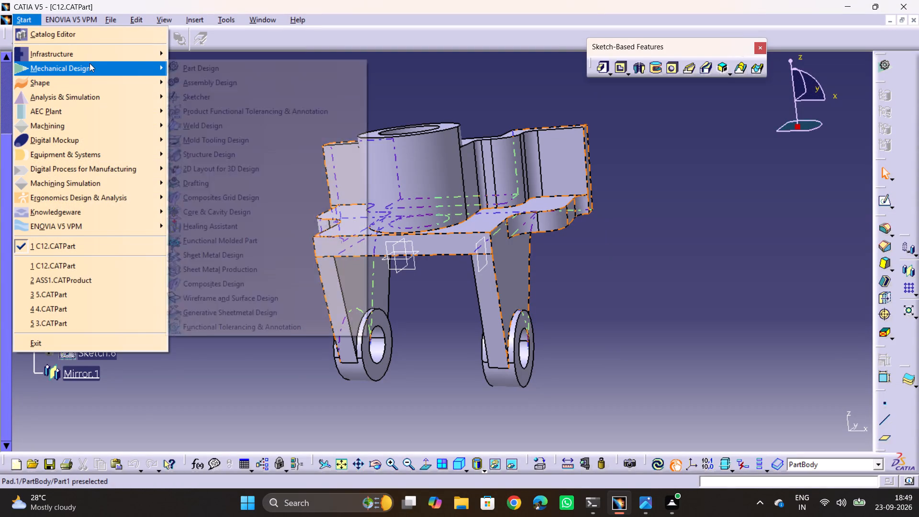
{"action": "left_click", "coordinate": [216, 180]}
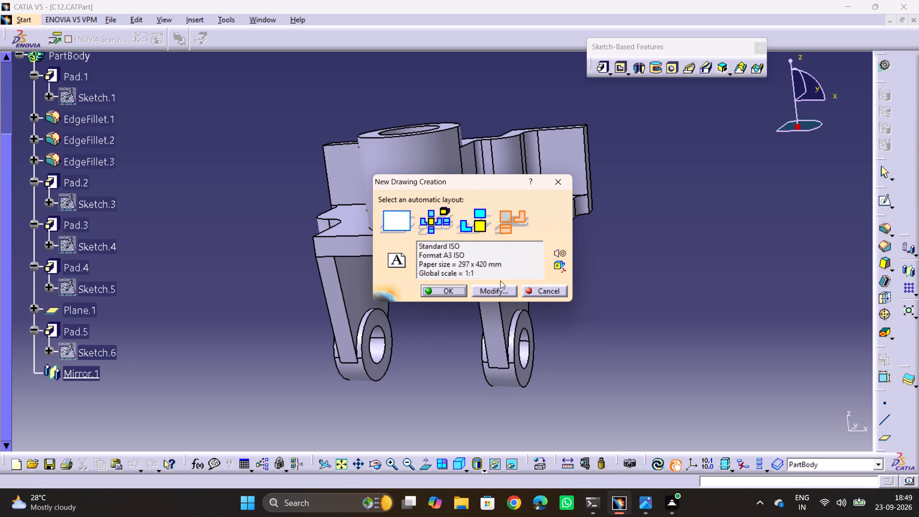
{"action": "left_click", "coordinate": [436, 291]}
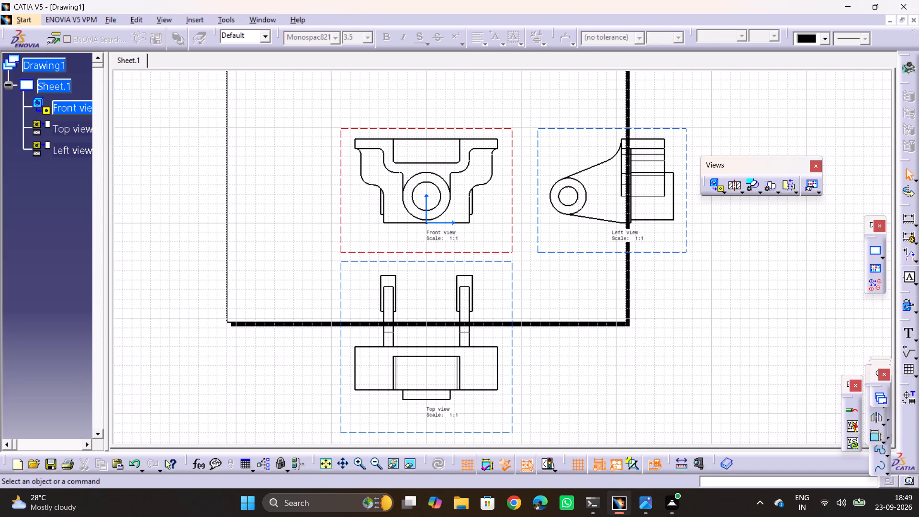
{"action": "middle_click_drag", "start_coordinate": [391, 204], "coordinate": [388, 253], "text": "ctrl"}
{"action": "middle_click_drag", "start_coordinate": [466, 263], "coordinate": [475, 241], "text": "ctrl"}
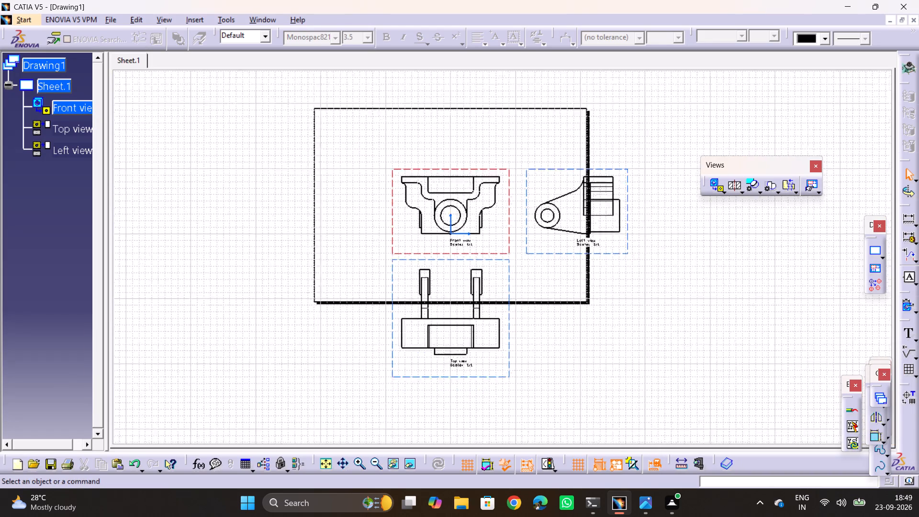
Move the front view with its linked top and left views to the upper-left corner of the sheet.
{"action": "middle_click_drag", "start_coordinate": [475, 241], "coordinate": [475, 236], "text": "ctrl"}
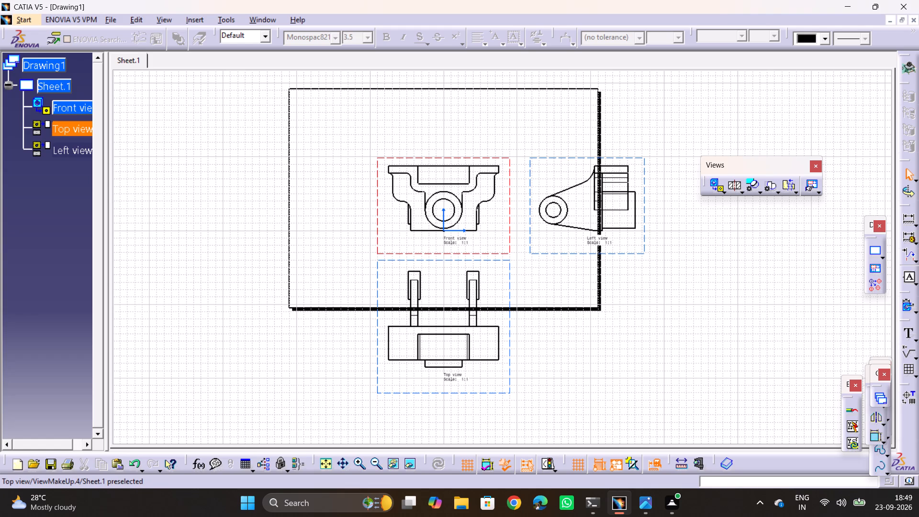
{"action": "left_click_drag", "start_coordinate": [509, 246], "coordinate": [430, 177]}
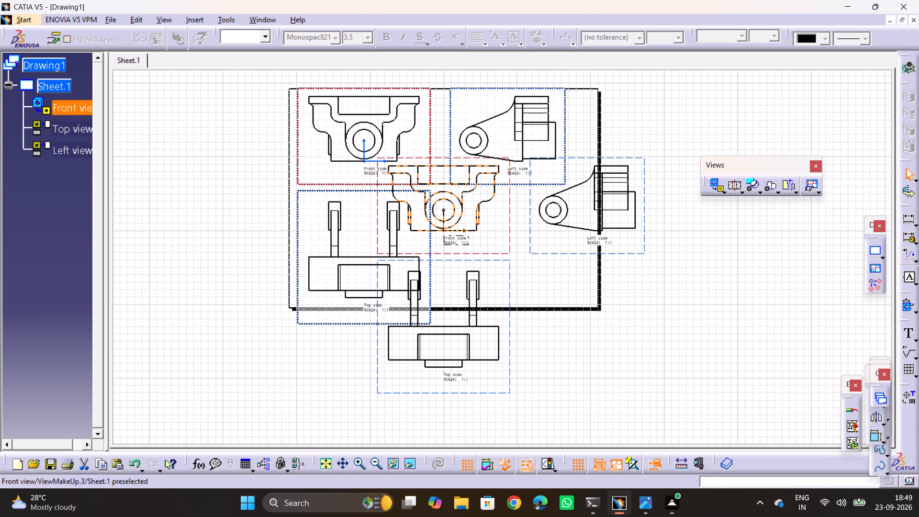
{"action": "left_click_drag", "start_coordinate": [430, 177], "coordinate": [427, 179]}
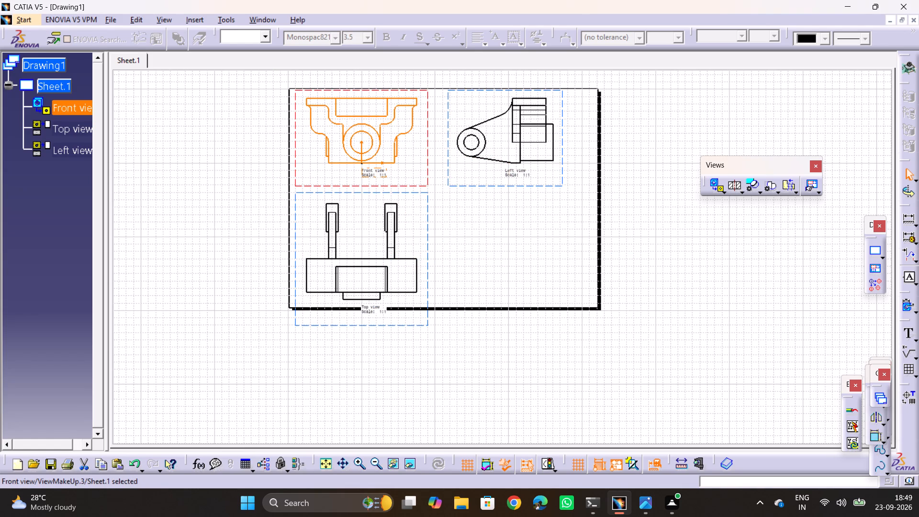
{"action": "left_click", "coordinate": [635, 269]}
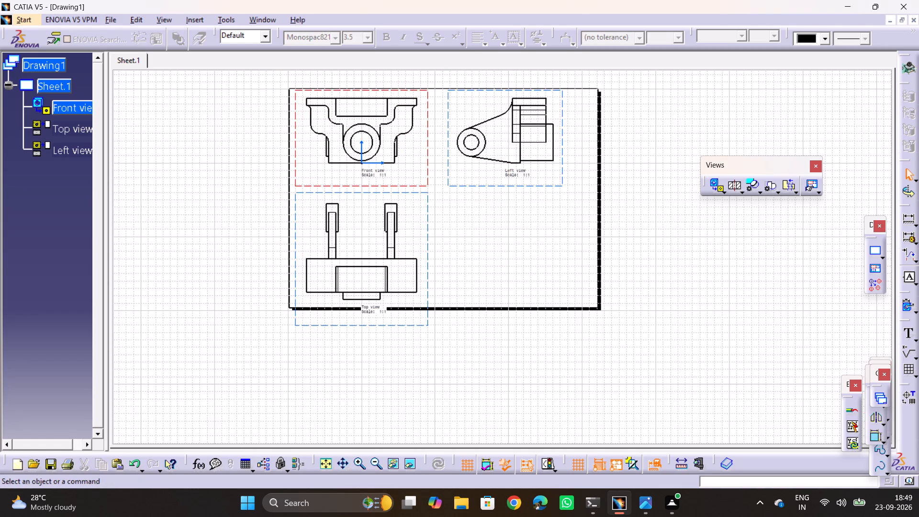
Generate dimensions from the 3D part on the front, top and left views.
{"action": "left_click", "coordinate": [185, 231]}
{"action": "left_click_drag", "start_coordinate": [234, 99], "coordinate": [256, 79]}
{"action": "left_click_drag", "start_coordinate": [256, 79], "coordinate": [300, 133]}
{"action": "left_click_drag", "start_coordinate": [262, 72], "coordinate": [659, 372]}
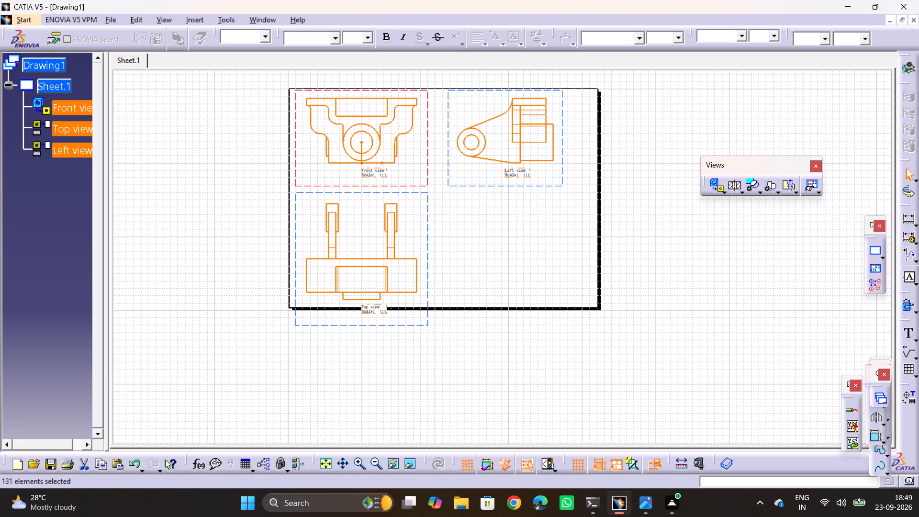
{"action": "left_click", "coordinate": [906, 302]}
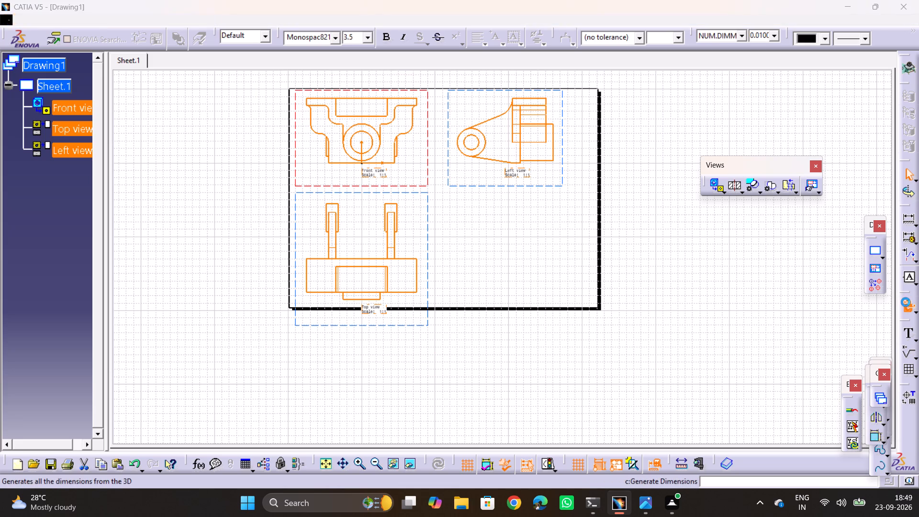
{"action": "left_click", "coordinate": [813, 435]}
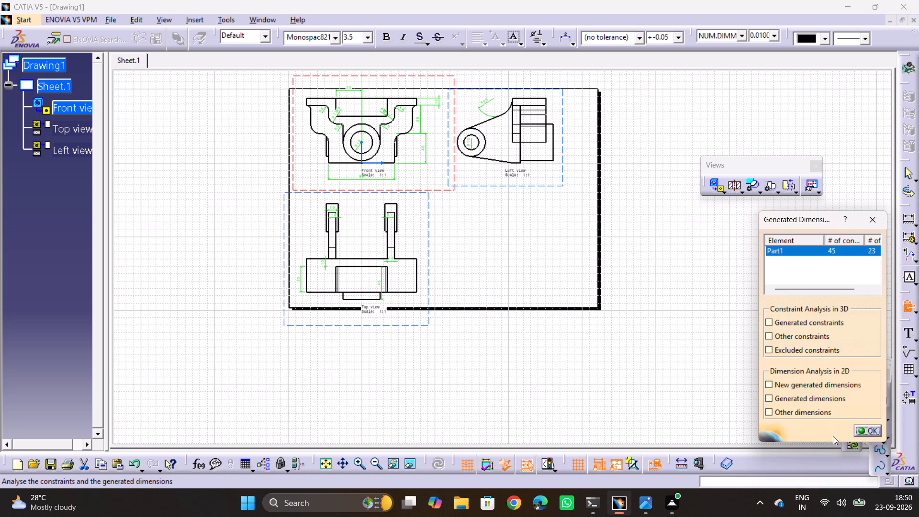
{"action": "left_click", "coordinate": [864, 431]}
{"action": "left_click", "coordinate": [636, 225]}
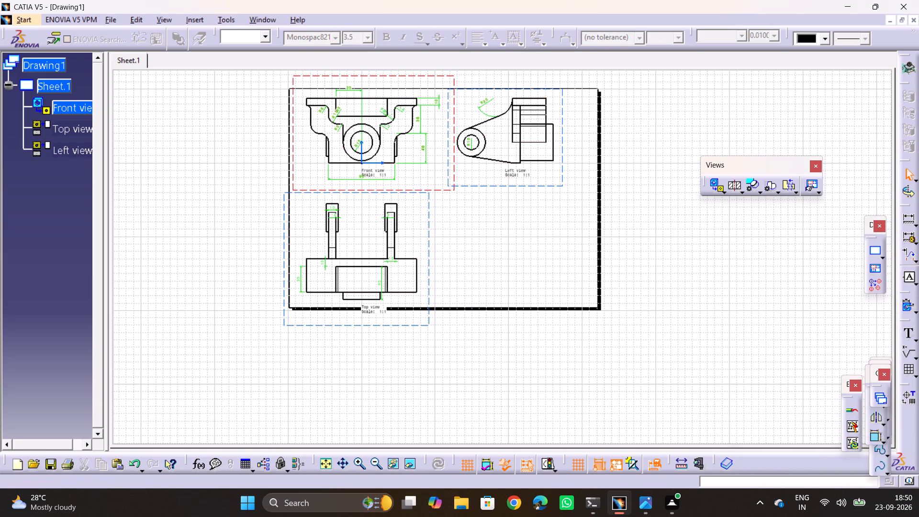
Add an isometric view of the C12 part, using the plate face beside the boss as reference and placing it beside the sheet frame.
{"action": "left_click_drag", "start_coordinate": [871, 374], "coordinate": [831, 280]}
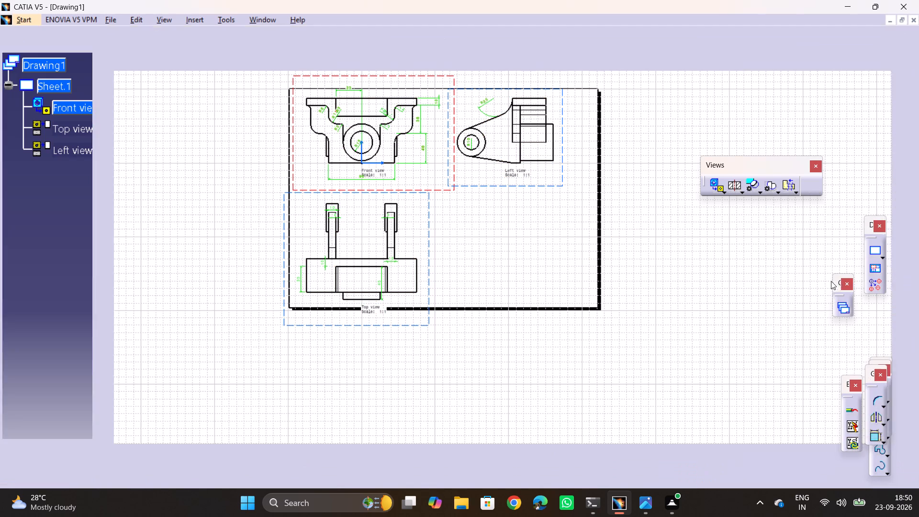
{"action": "left_click_drag", "start_coordinate": [874, 382], "coordinate": [820, 238]}
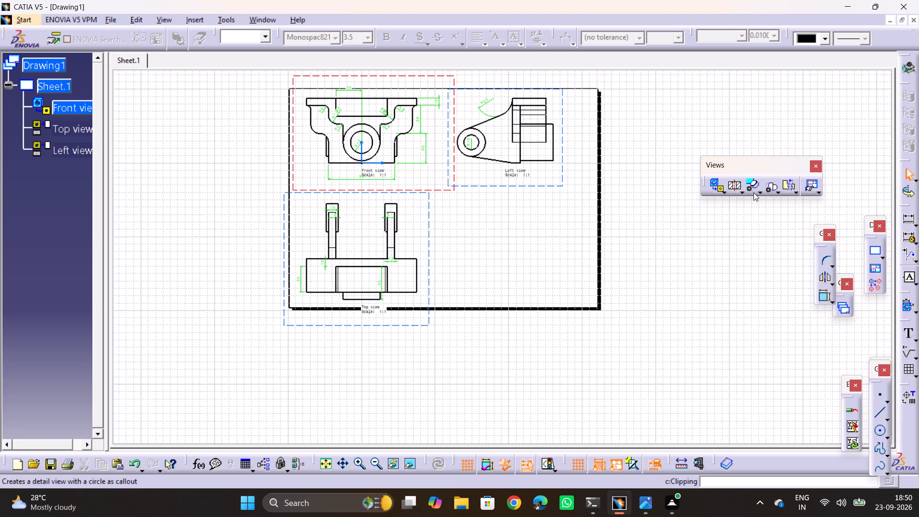
{"action": "left_click", "coordinate": [725, 191]}
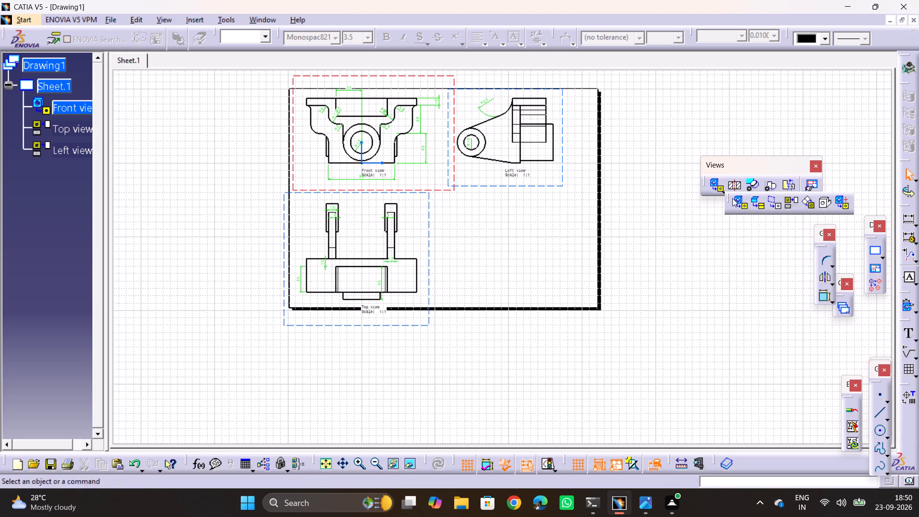
{"action": "double_click", "coordinate": [831, 202]}
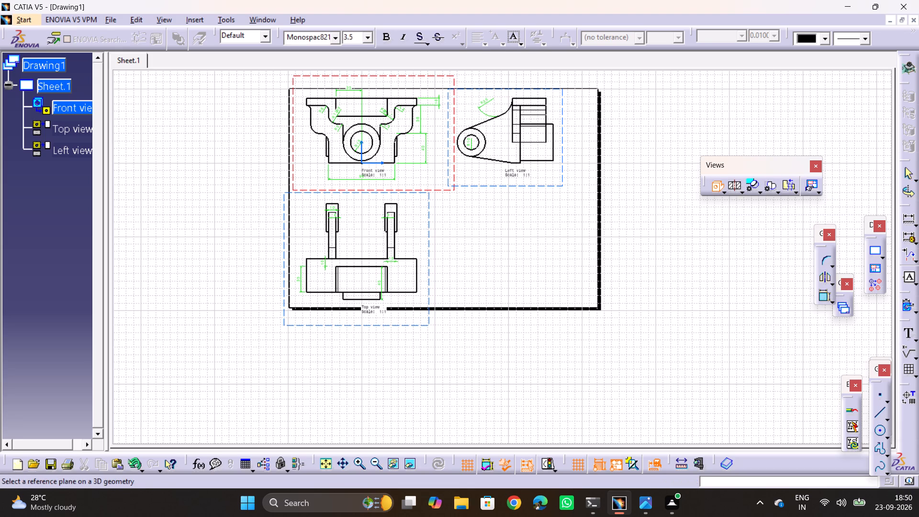
{"action": "left_click", "coordinate": [254, 17]}
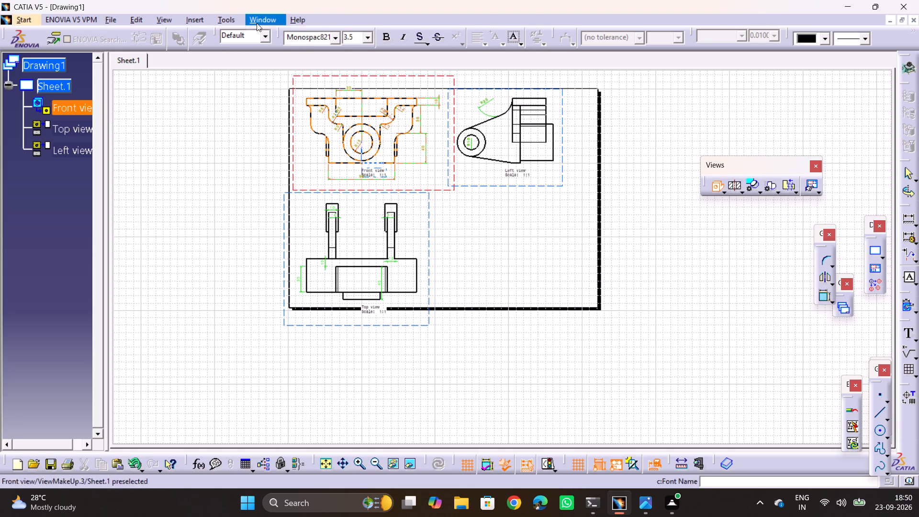
{"action": "left_click", "coordinate": [273, 98]}
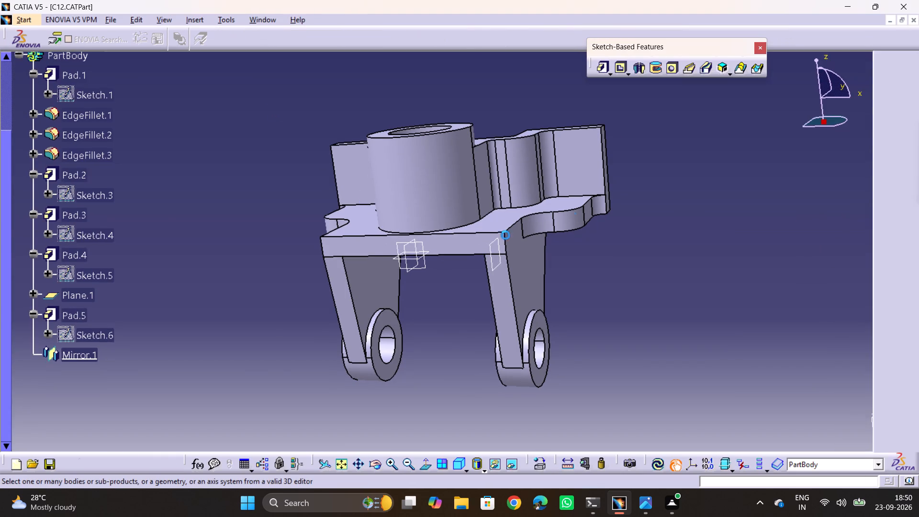
{"action": "middle_click_drag", "start_coordinate": [572, 214], "coordinate": [530, 273]}
{"action": "middle_click_drag", "start_coordinate": [521, 241], "coordinate": [441, 334]}
{"action": "scroll", "coordinate": [521, 241], "scroll_direction": "down", "scroll_amount": 1}
{"action": "left_click_drag", "start_coordinate": [521, 241], "coordinate": [441, 333]}
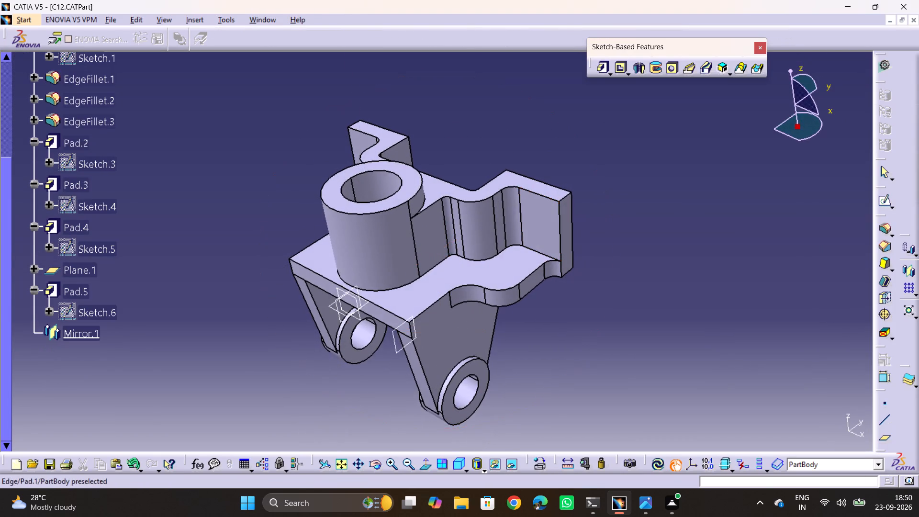
{"action": "left_click", "coordinate": [402, 283]}
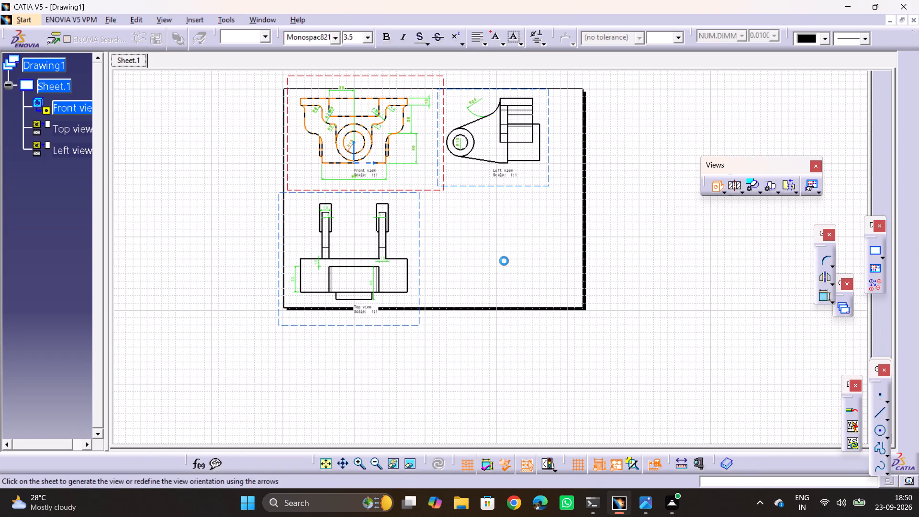
{"action": "left_click_drag", "start_coordinate": [503, 244], "coordinate": [380, 320]}
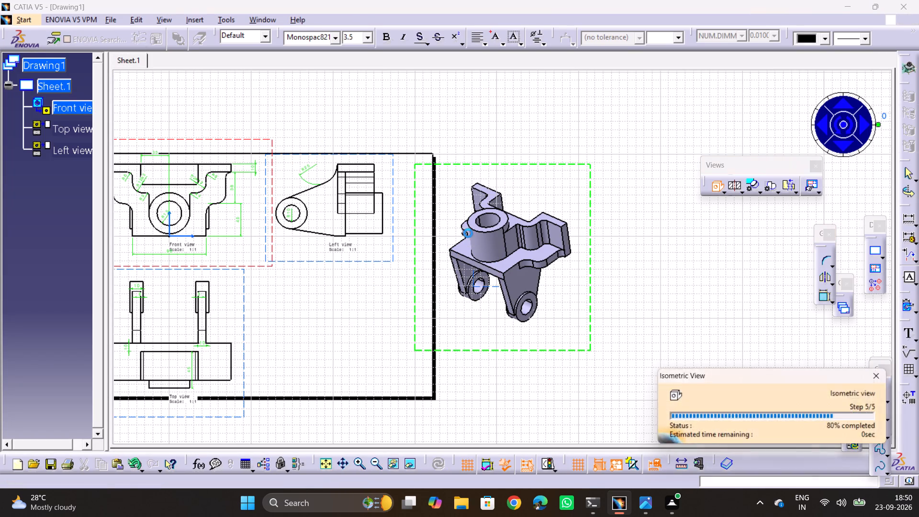
{"action": "middle_click_drag", "start_coordinate": [627, 247], "coordinate": [725, 202]}
{"action": "left_click", "coordinate": [710, 276]}
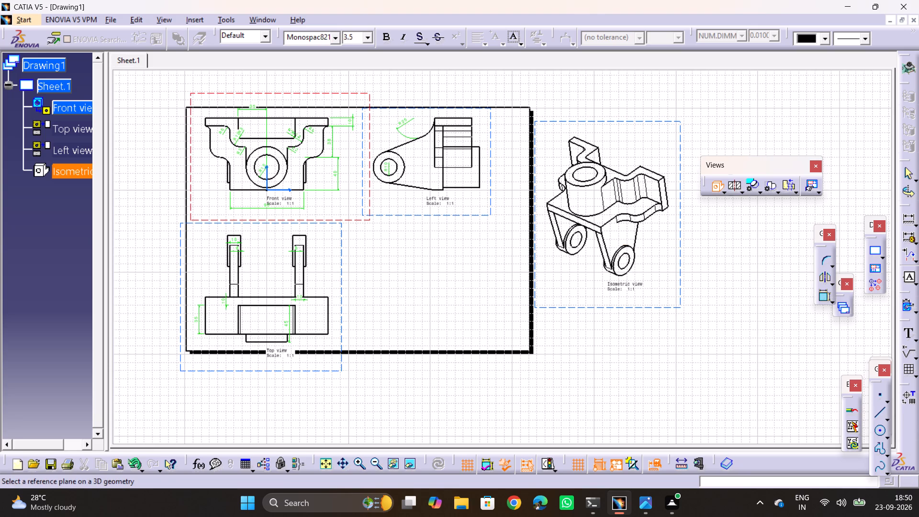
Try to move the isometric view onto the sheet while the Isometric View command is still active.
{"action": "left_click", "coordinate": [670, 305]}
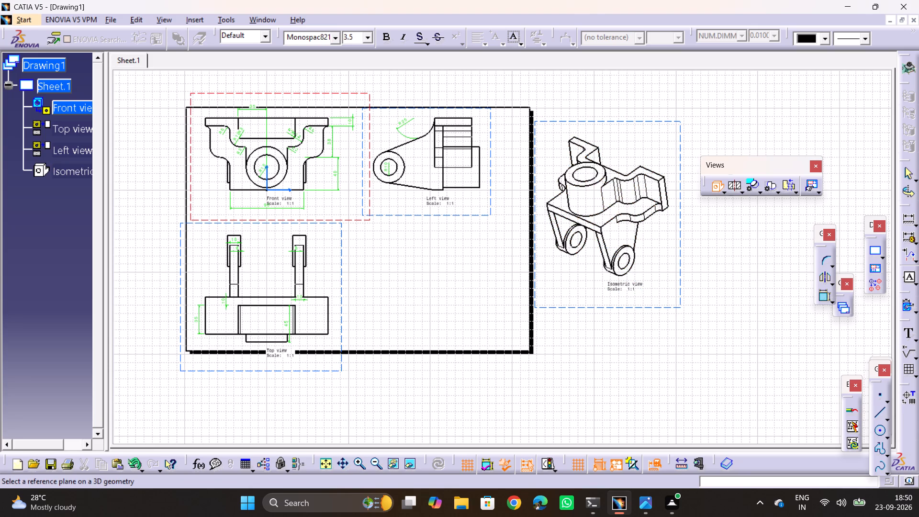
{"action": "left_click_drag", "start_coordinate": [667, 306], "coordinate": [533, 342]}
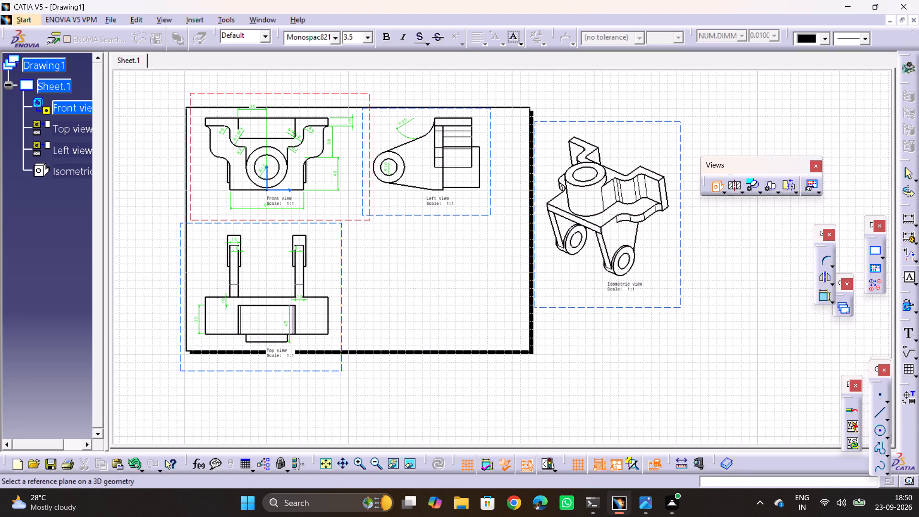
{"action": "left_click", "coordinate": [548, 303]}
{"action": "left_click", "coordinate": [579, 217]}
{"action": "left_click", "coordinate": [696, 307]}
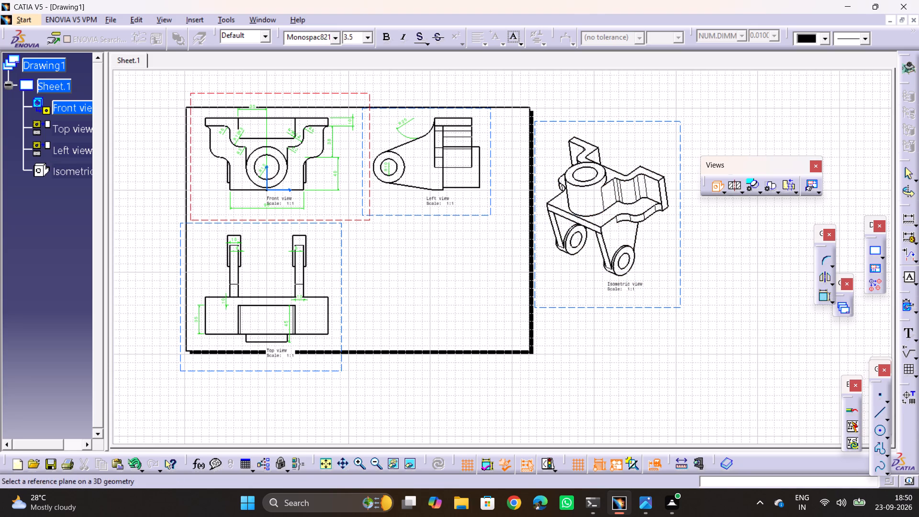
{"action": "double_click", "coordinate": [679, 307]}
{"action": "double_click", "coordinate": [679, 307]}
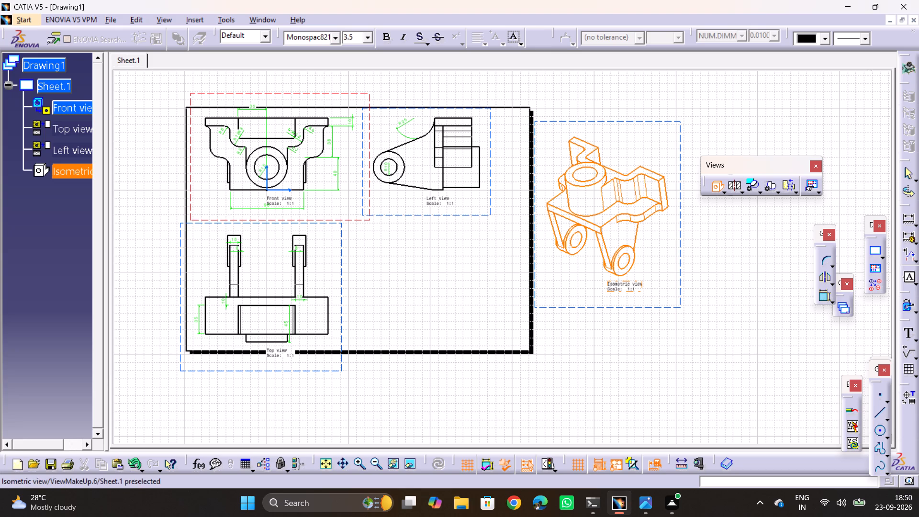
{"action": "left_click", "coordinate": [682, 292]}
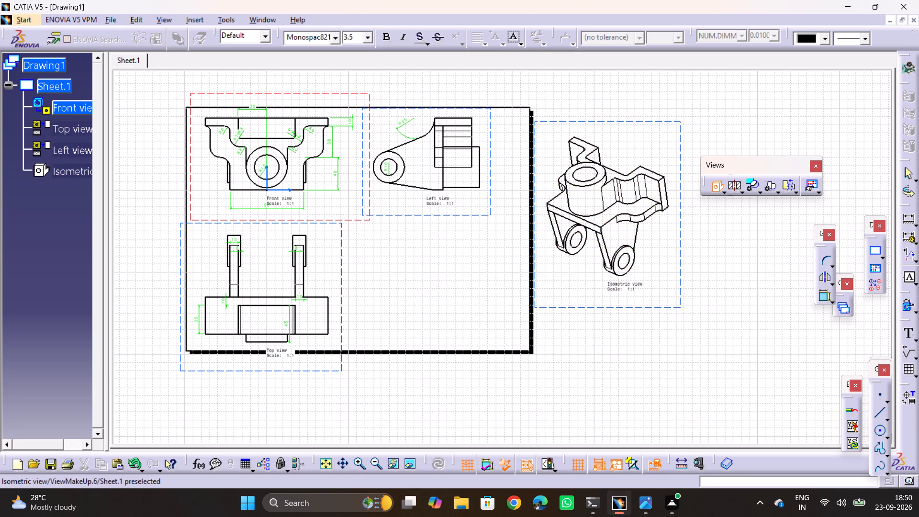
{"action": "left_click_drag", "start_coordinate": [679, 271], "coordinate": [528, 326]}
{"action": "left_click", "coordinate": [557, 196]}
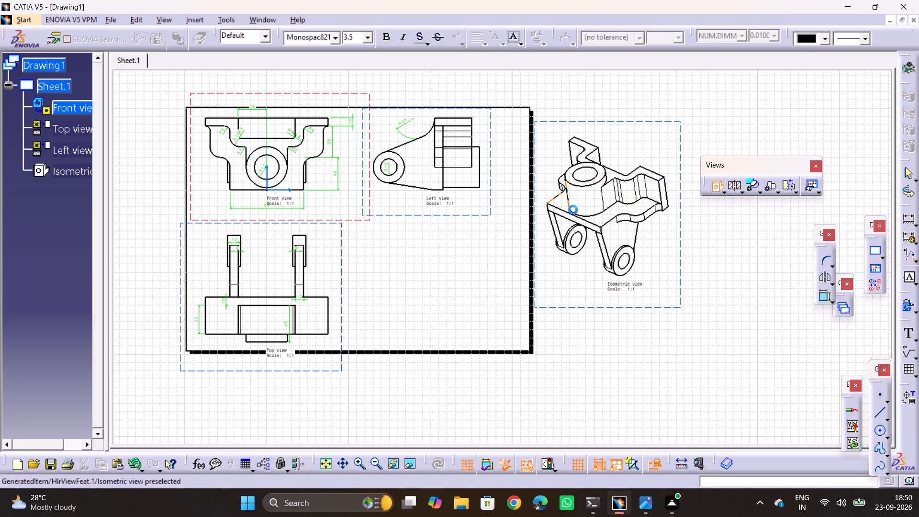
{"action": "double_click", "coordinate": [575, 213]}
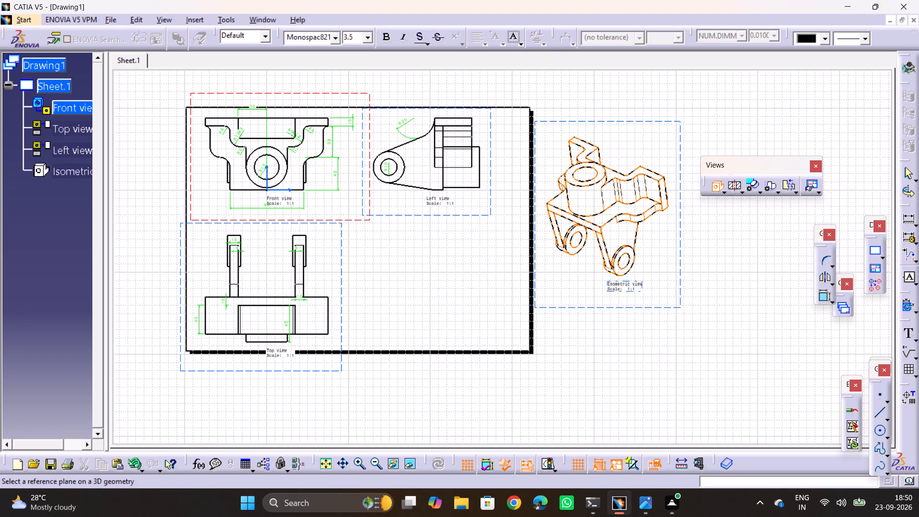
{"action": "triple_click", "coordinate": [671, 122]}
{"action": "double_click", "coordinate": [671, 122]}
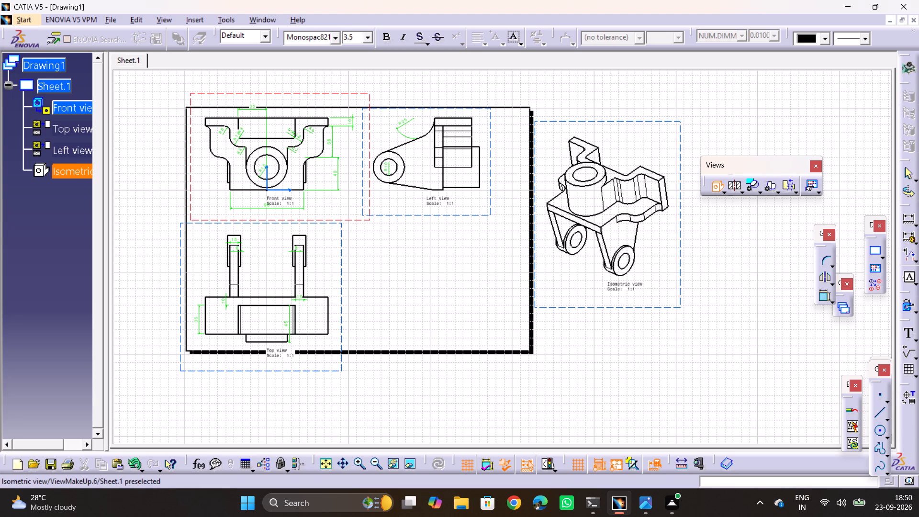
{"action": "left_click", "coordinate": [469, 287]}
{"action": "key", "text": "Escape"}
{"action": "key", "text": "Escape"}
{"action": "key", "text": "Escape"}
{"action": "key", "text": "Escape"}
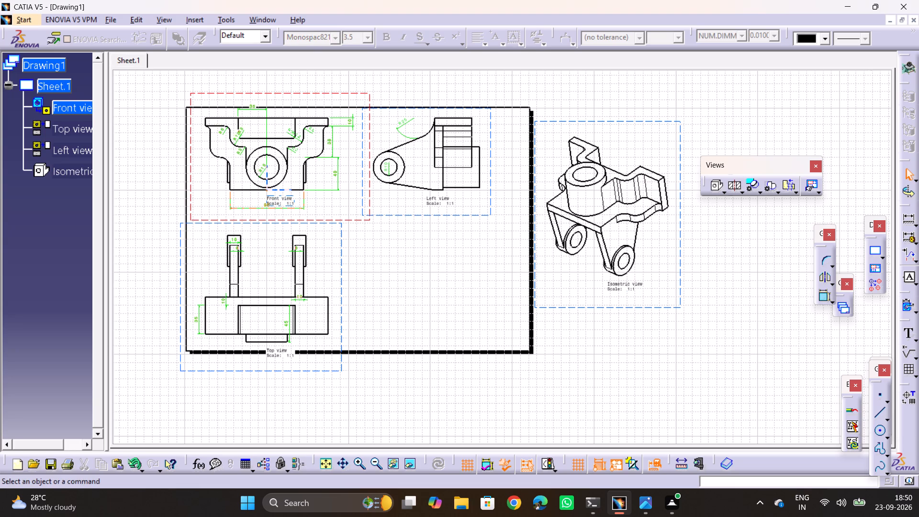
Activate the isometric view and move it onto the sheet, below the left view and beside the top view.
{"action": "double_click", "coordinate": [342, 239]}
{"action": "left_click", "coordinate": [455, 298]}
{"action": "key", "text": "Escape"}
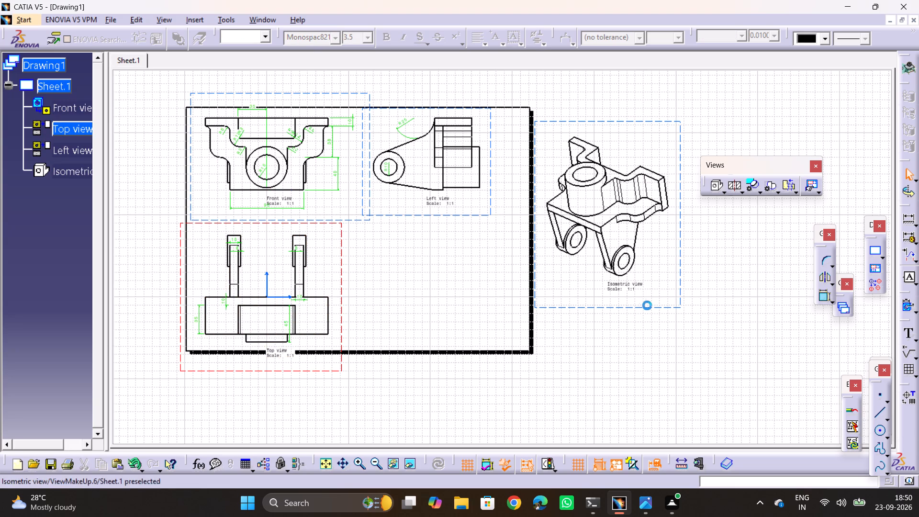
{"action": "key", "text": "Escape"}
{"action": "key", "text": "Escape"}
{"action": "double_click", "coordinate": [570, 309]}
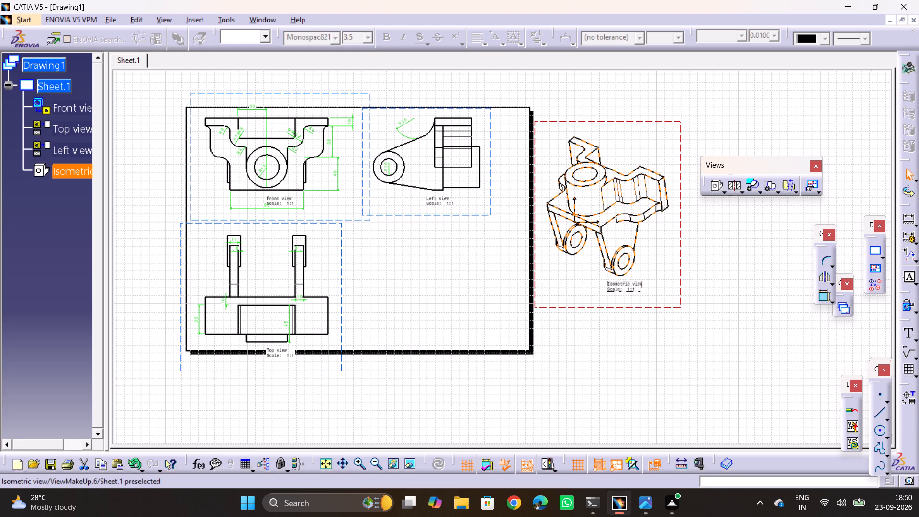
{"action": "left_click_drag", "start_coordinate": [572, 306], "coordinate": [378, 369]}
{"action": "left_click", "coordinate": [589, 372]}
{"action": "key", "text": "Escape"}
{"action": "key", "text": "Escape"}
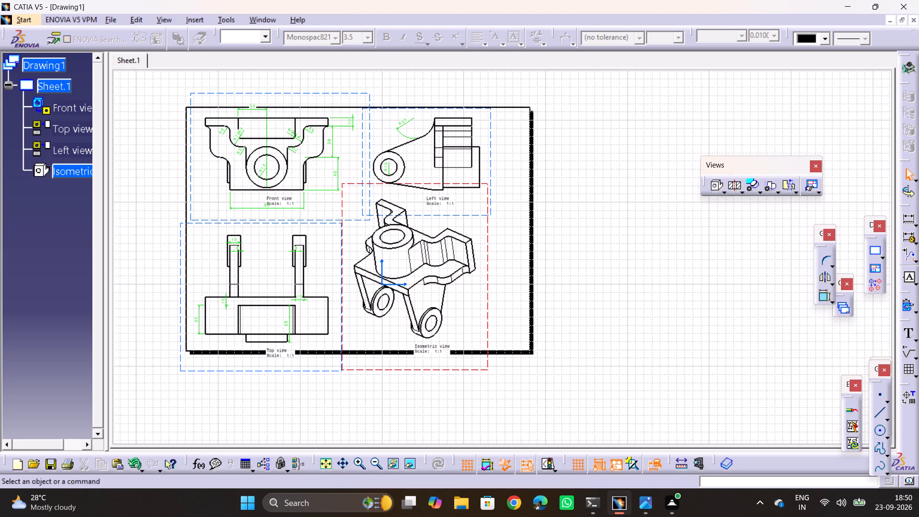
Preview the drawing's print layout and print the whole document, fitted in page, with Microsoft Print to PDF.
{"action": "key", "text": "ctrl+p"}
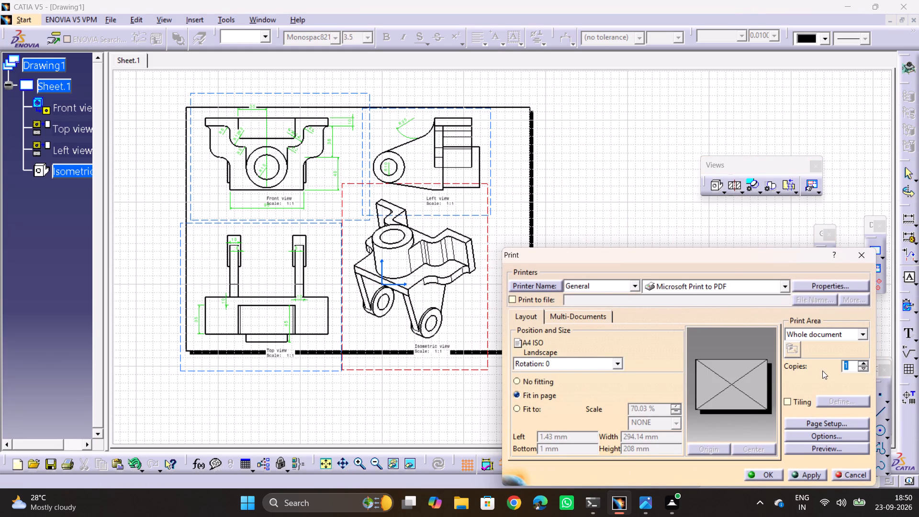
{"action": "left_click", "coordinate": [820, 448]}
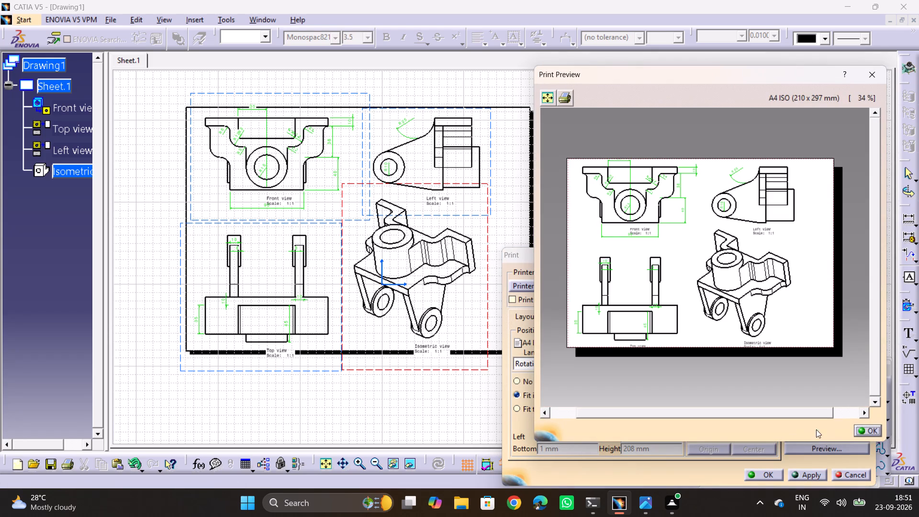
{"action": "left_click", "coordinate": [861, 431]}
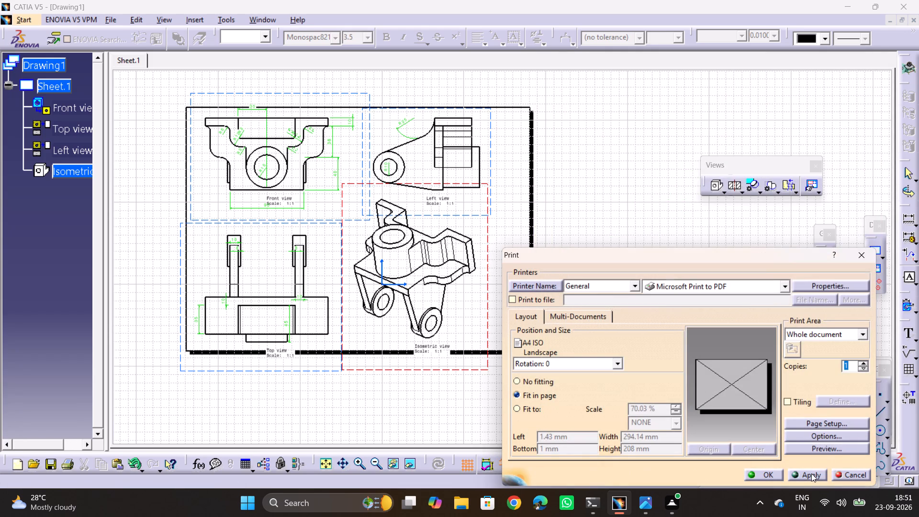
{"action": "left_click", "coordinate": [766, 477]}
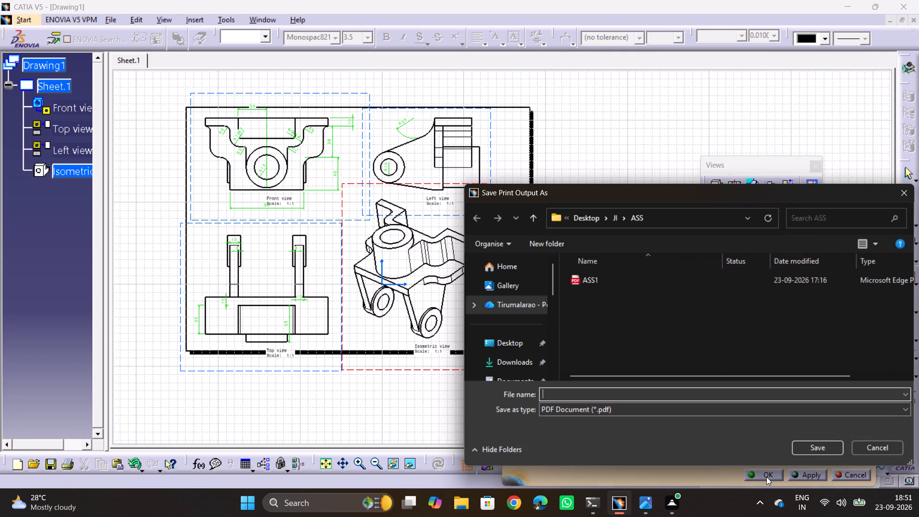
Save the print output as PDF document C12 in the JI folder, one level above ASS.
{"action": "left_click", "coordinate": [477, 219]}
{"action": "left_click", "coordinate": [536, 220]}
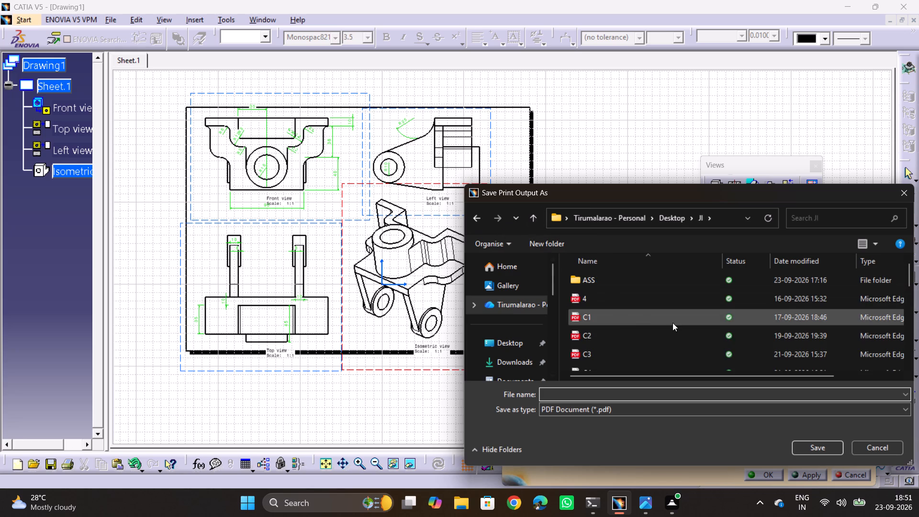
{"action": "scroll", "coordinate": [672, 323], "scroll_direction": "down", "scroll_amount": 4}
{"action": "scroll", "coordinate": [598, 385], "scroll_direction": "down", "scroll_amount": 4}
{"action": "type", "text": "C12"}
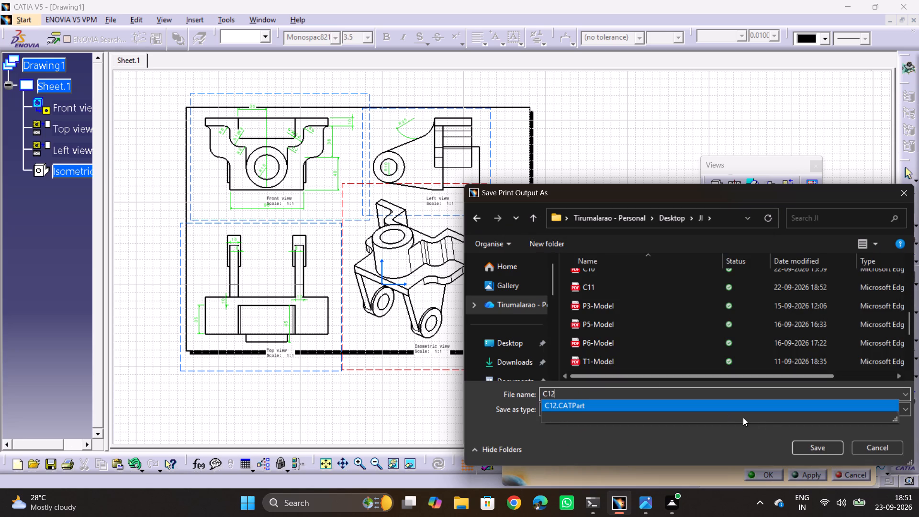
{"action": "scroll", "coordinate": [624, 299], "scroll_direction": "up", "scroll_amount": 1}
{"action": "scroll", "coordinate": [624, 299], "scroll_direction": "down", "scroll_amount": 3}
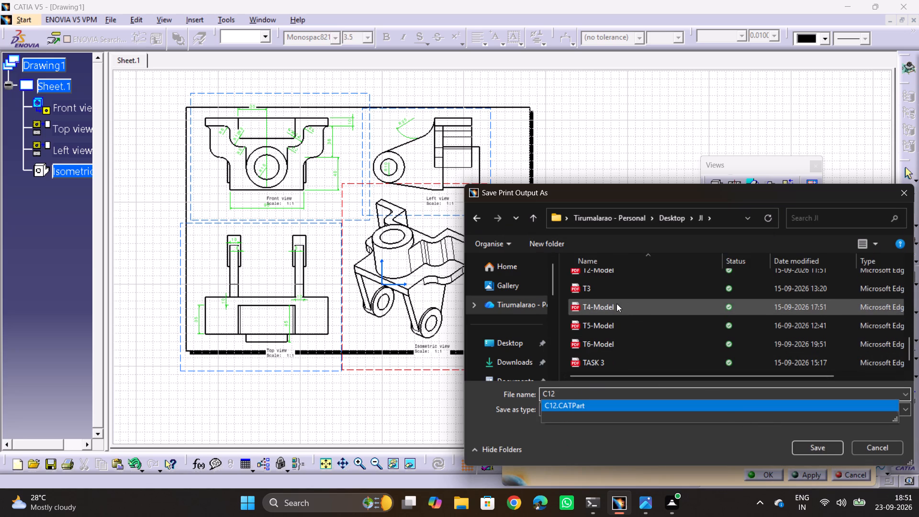
{"action": "scroll", "coordinate": [616, 303], "scroll_direction": "down", "scroll_amount": 3}
{"action": "scroll", "coordinate": [610, 323], "scroll_direction": "up", "scroll_amount": 1}
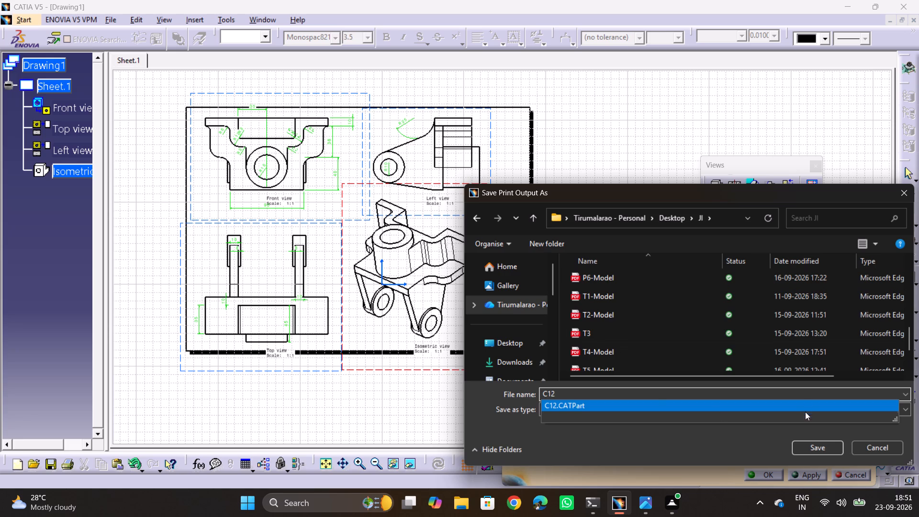
{"action": "left_click", "coordinate": [821, 446]}
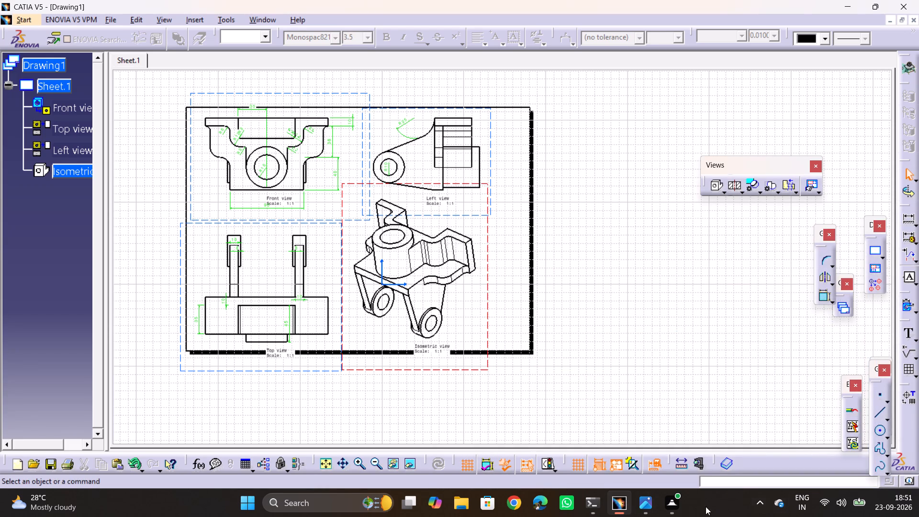
{"action": "left_click", "coordinate": [624, 333]}
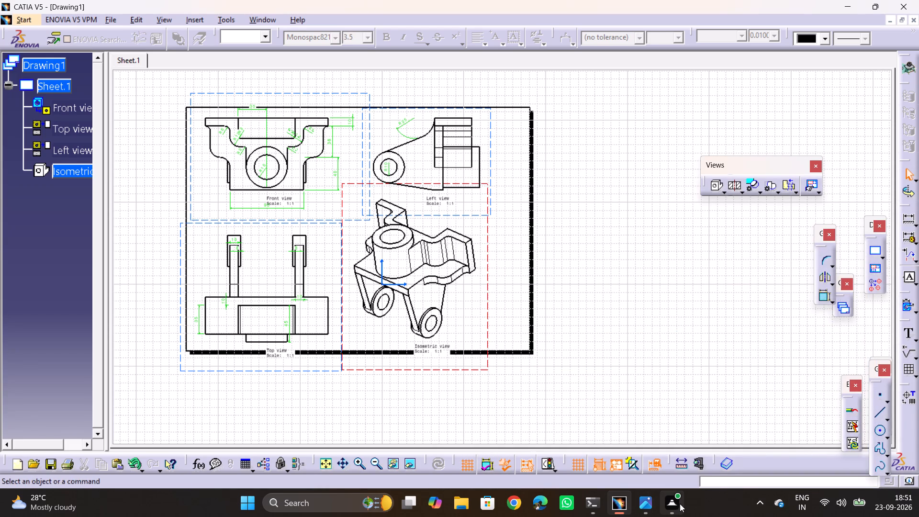